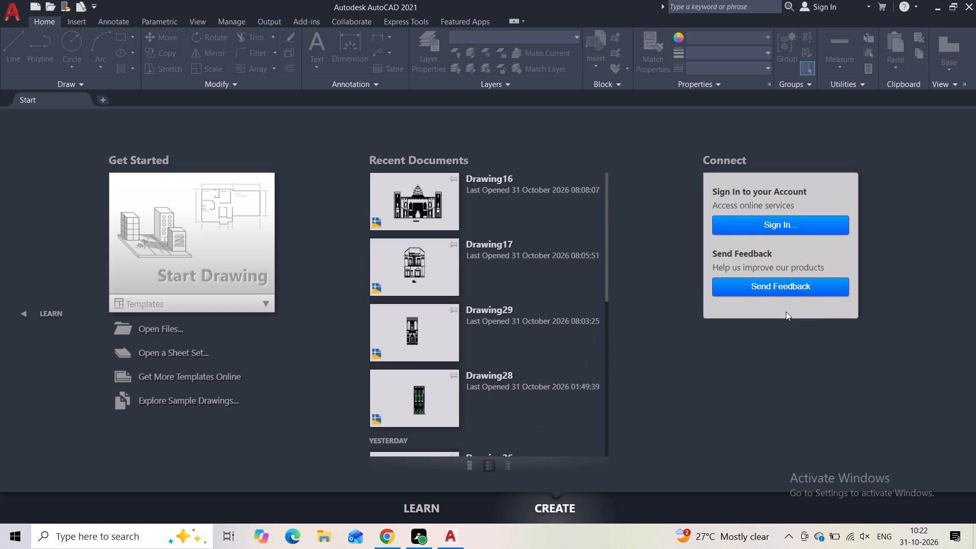
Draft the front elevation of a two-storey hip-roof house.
Start a new blank drawing.
left_click(125, 247)
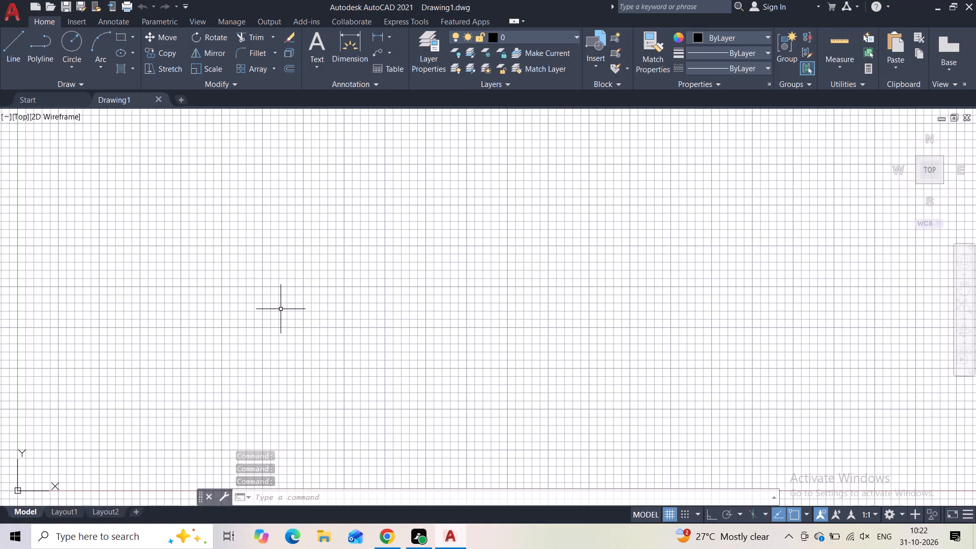
Turn on command log file recording with LOGFILEON.
type("log")
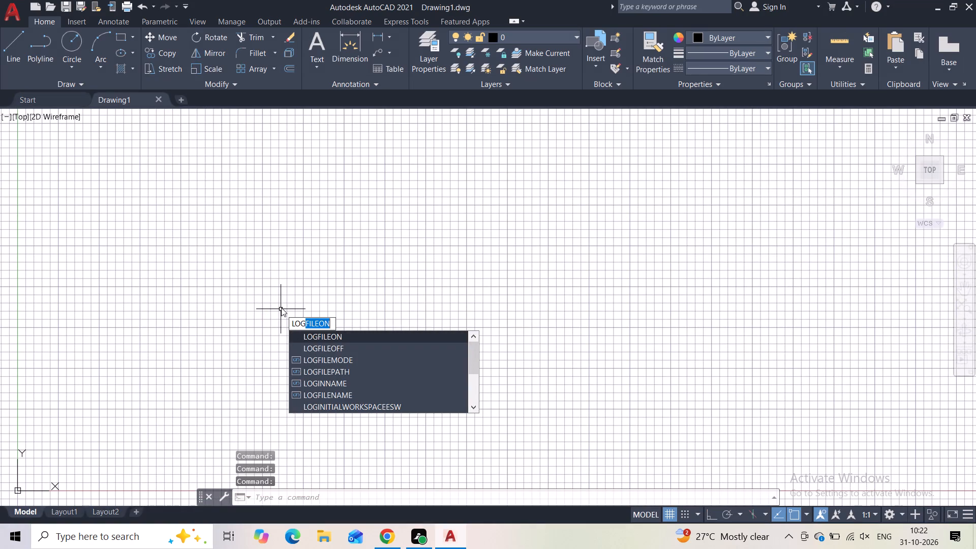
left_click(307, 340)
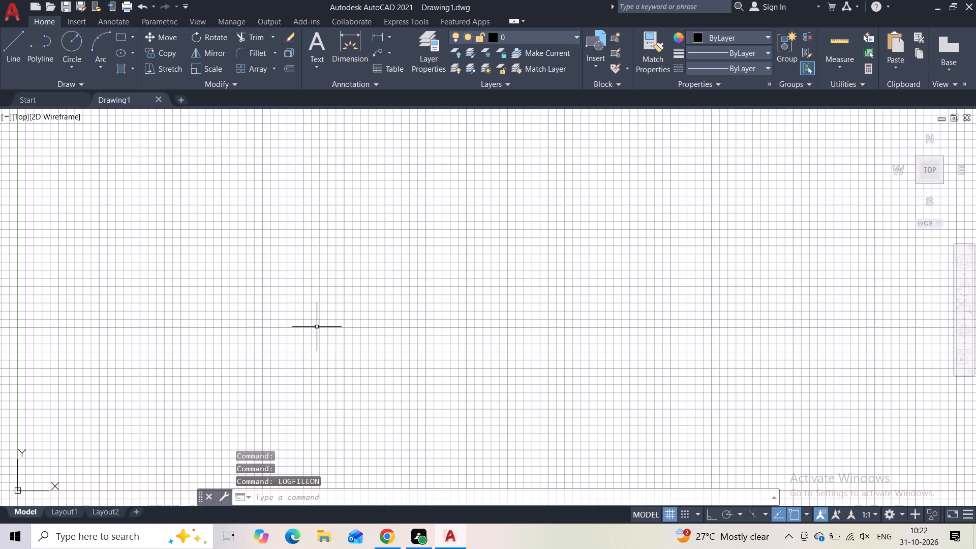
Set the model space limits from 0,0 to 297,210 and fit the whole limits area in view.
type("lim")
left_click(343, 355)
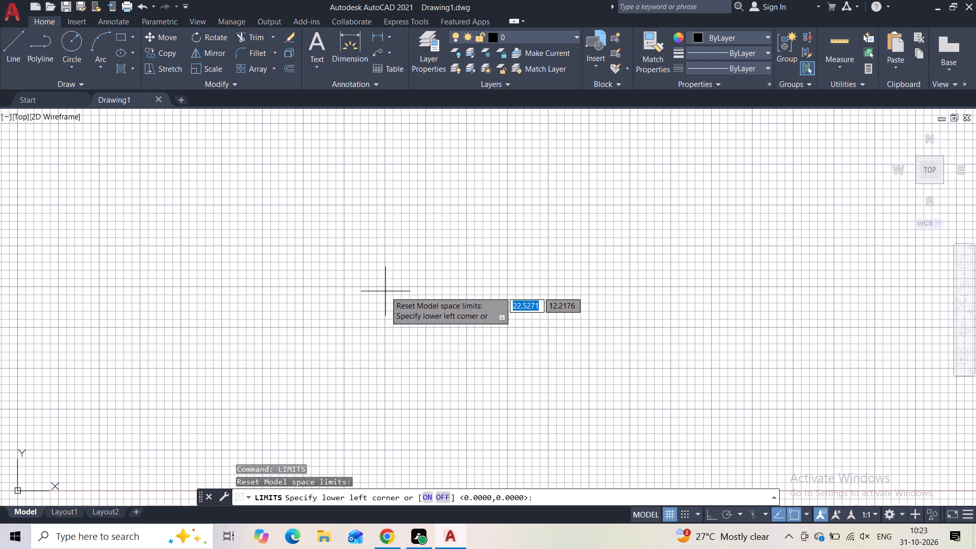
type("0,")
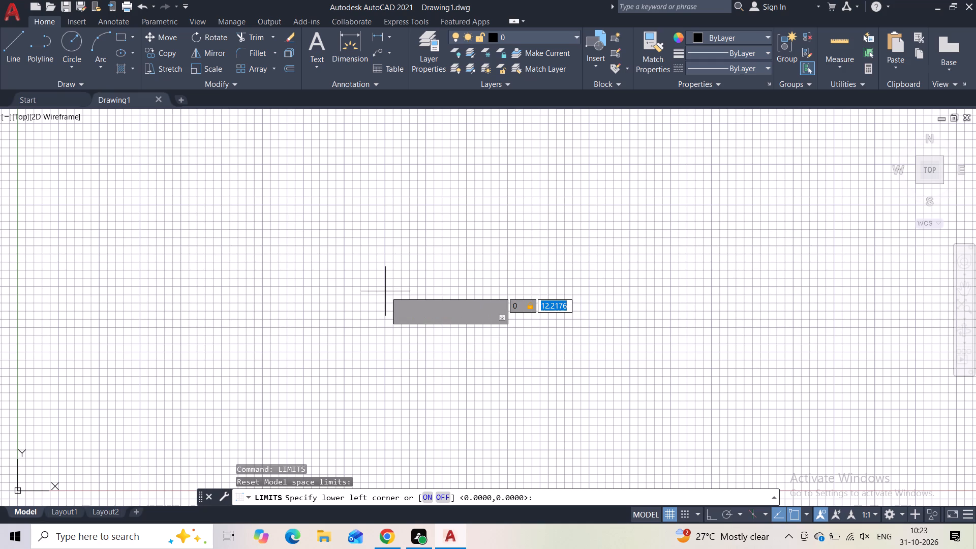
key("0")
key("Return")
type("297,210")
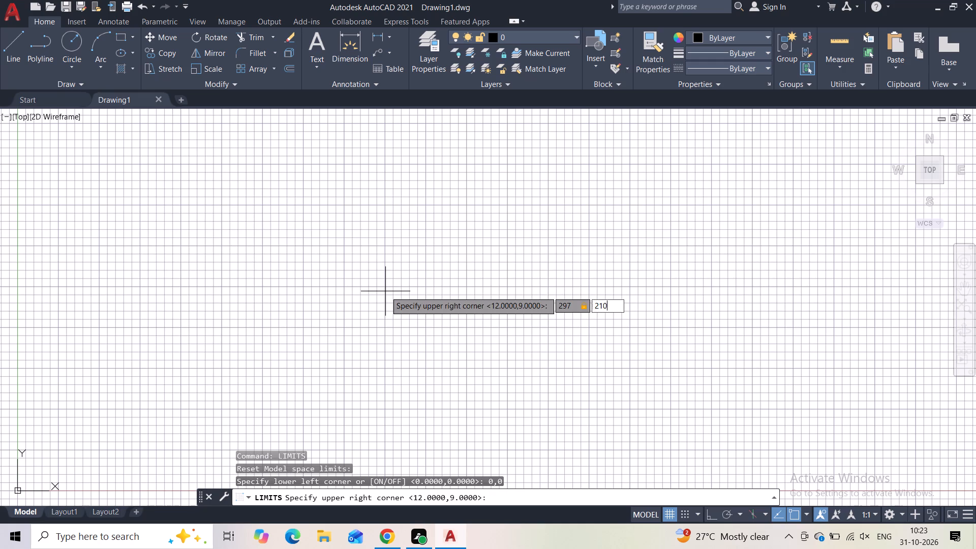
key("Return")
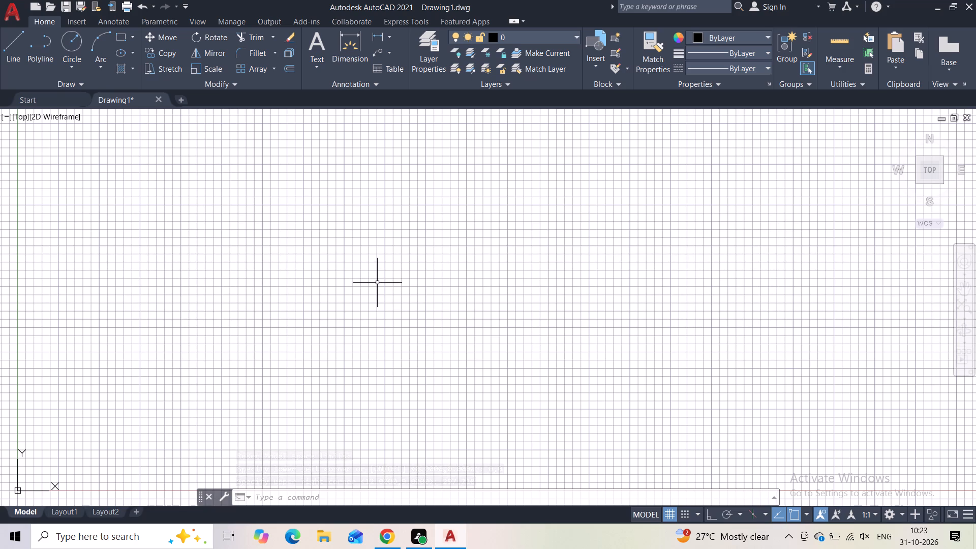
key("z")
key("Return")
key("a")
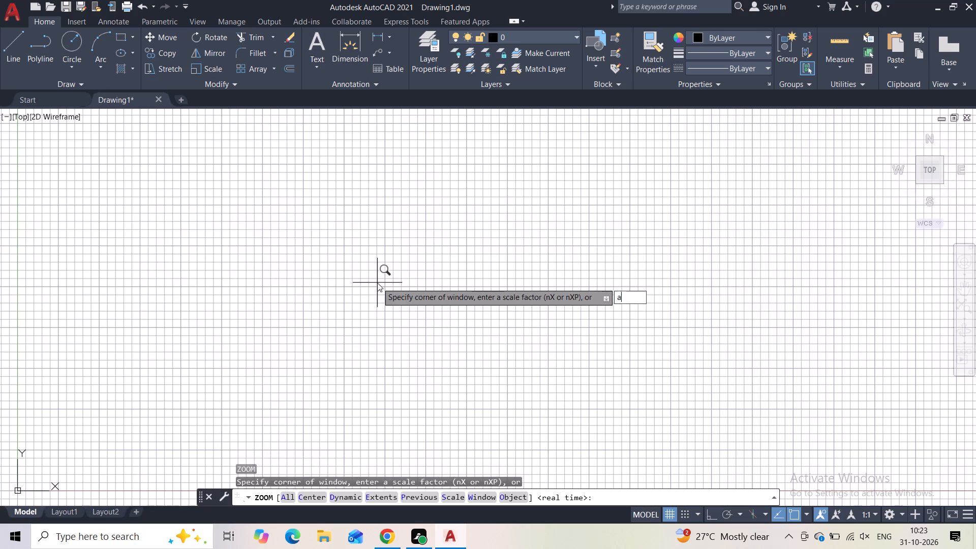
key("Return")
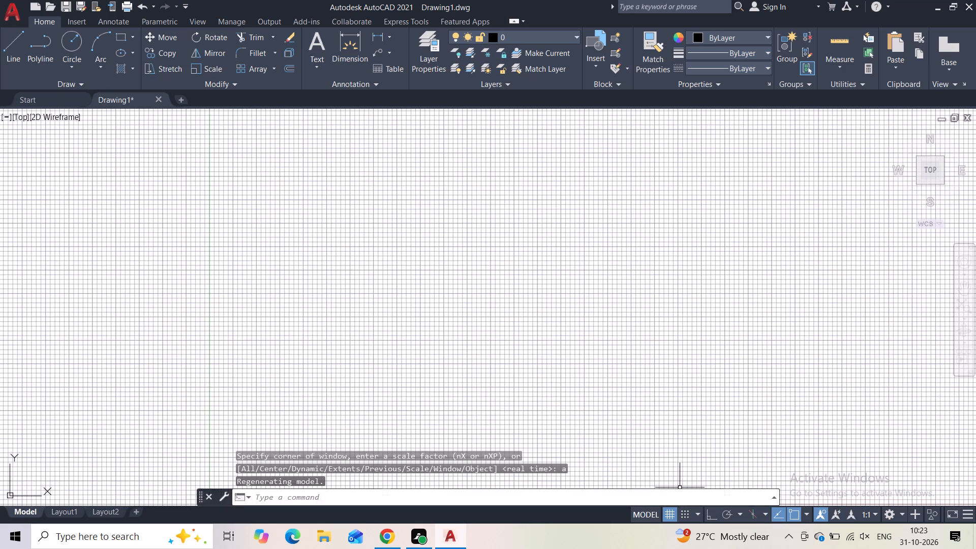
Turn off the grid display in the drawing area.
left_click(669, 514)
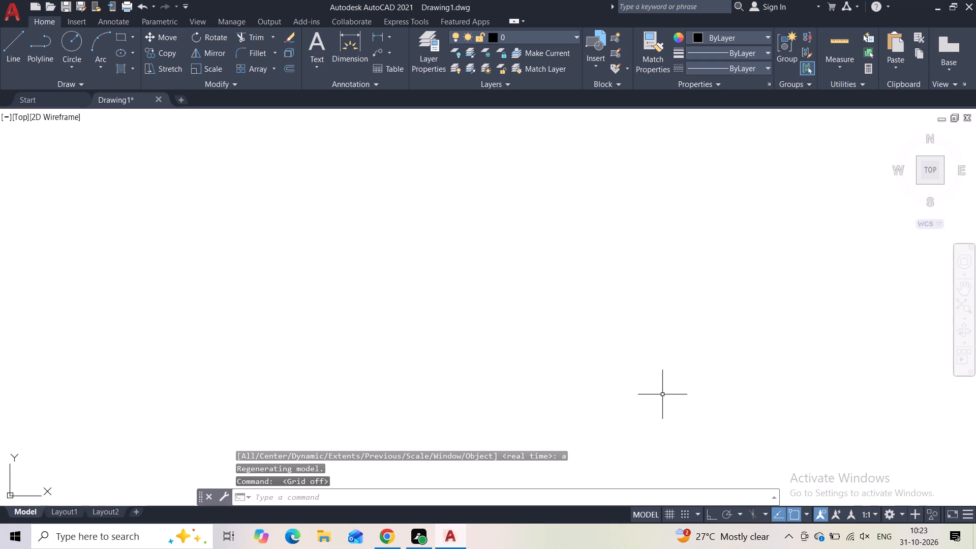
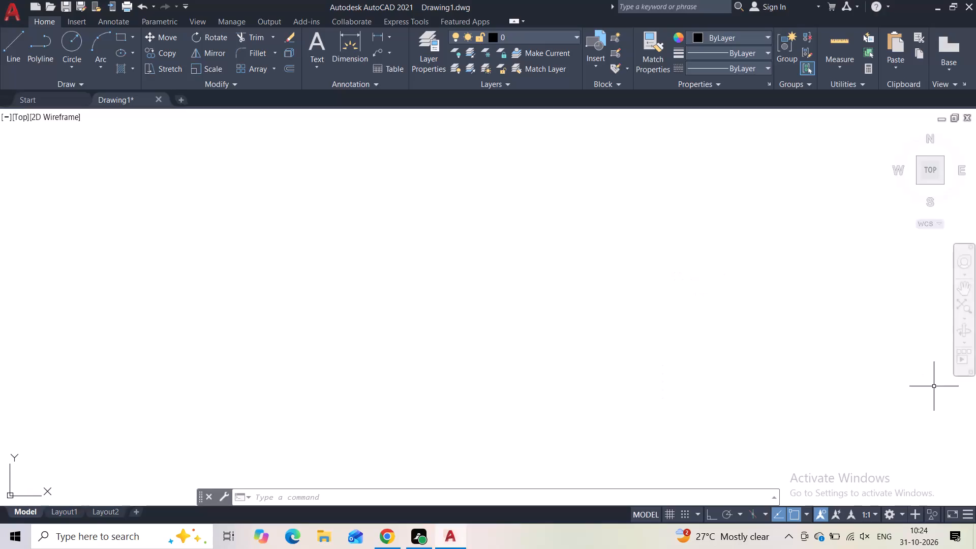
Turn on ortho mode for drawing straight horizontal and vertical lines.
scroll(357, 297, "down", 1)
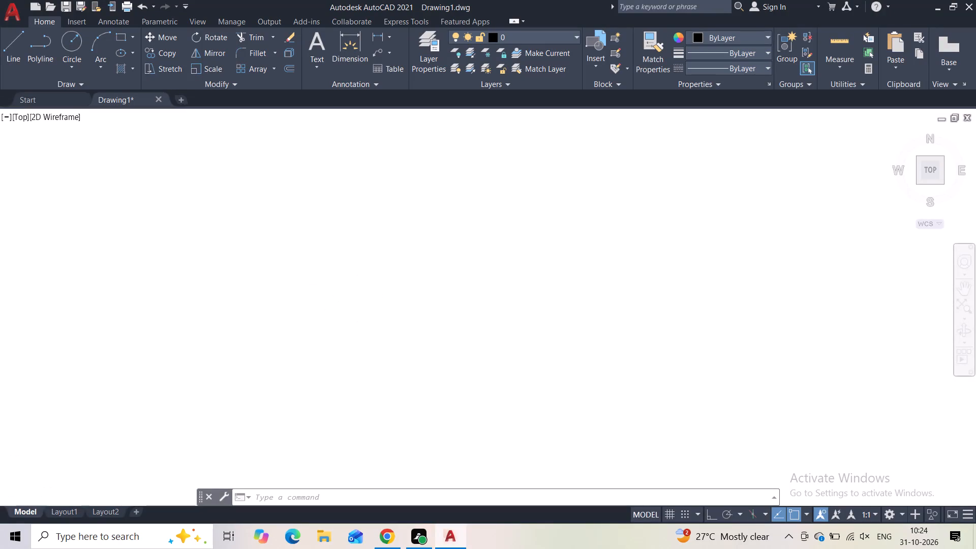
scroll(379, 297, "up", 1)
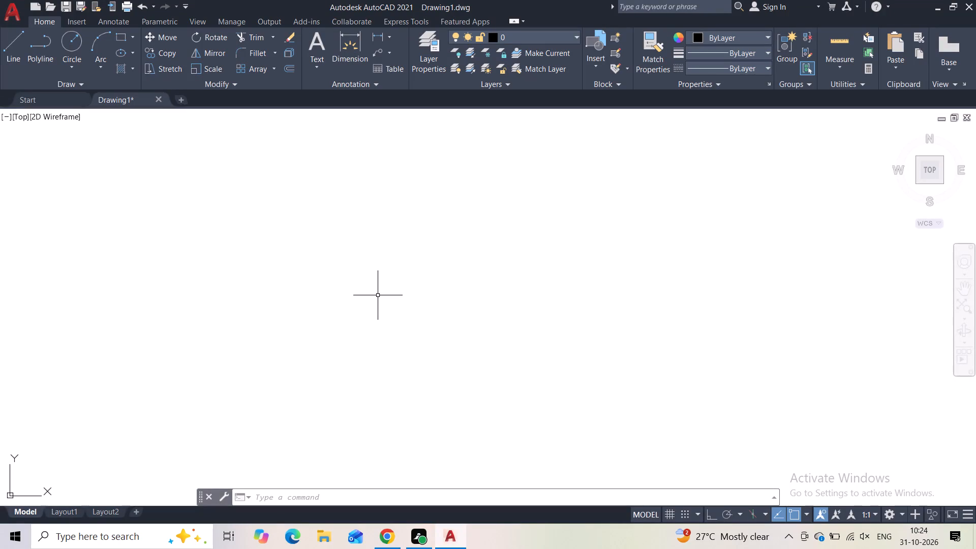
key("F8")
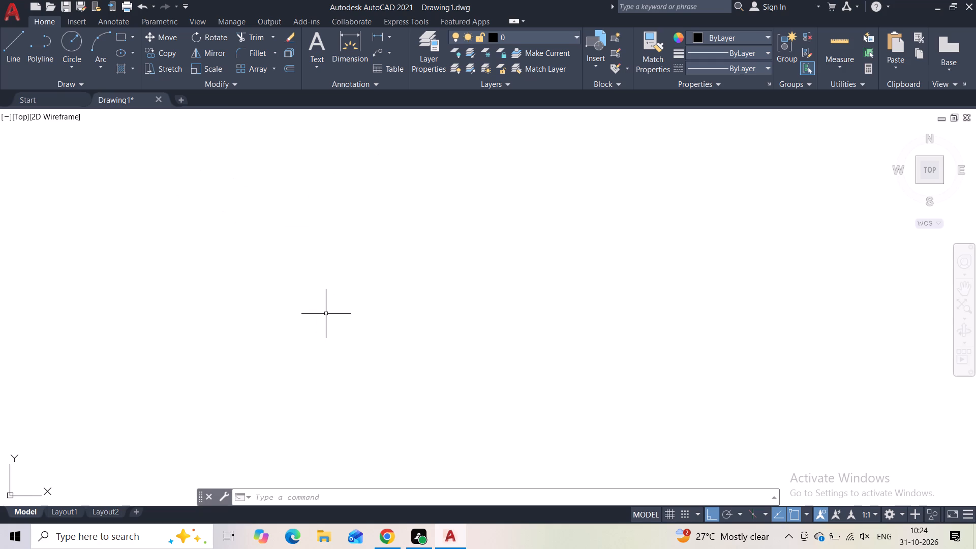
Set the drawing units' length type to Architectural.
type("un")
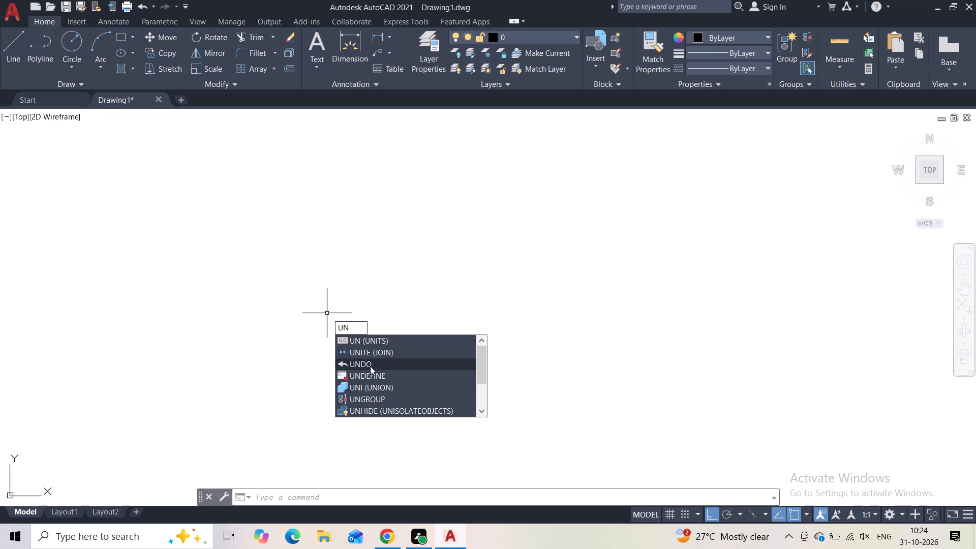
left_click(371, 339)
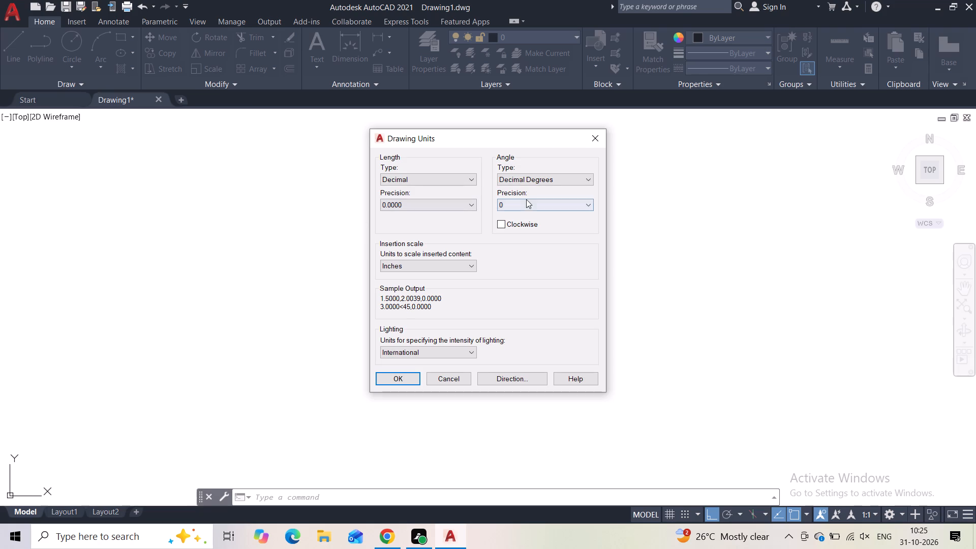
left_click(465, 175)
left_click(437, 191)
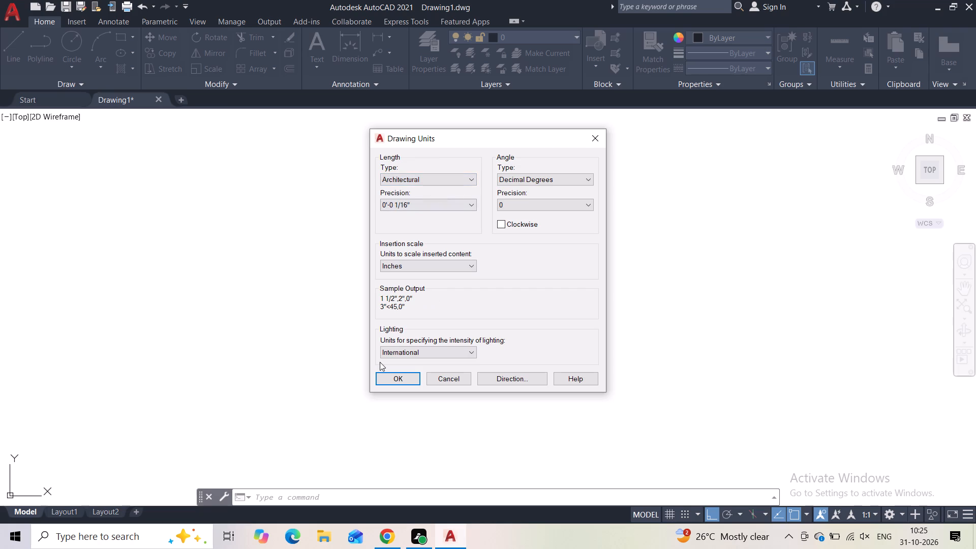
left_click(385, 376)
Modify the Standard dimension style so its linear dimensions use the Architectural unit format.
key("d")
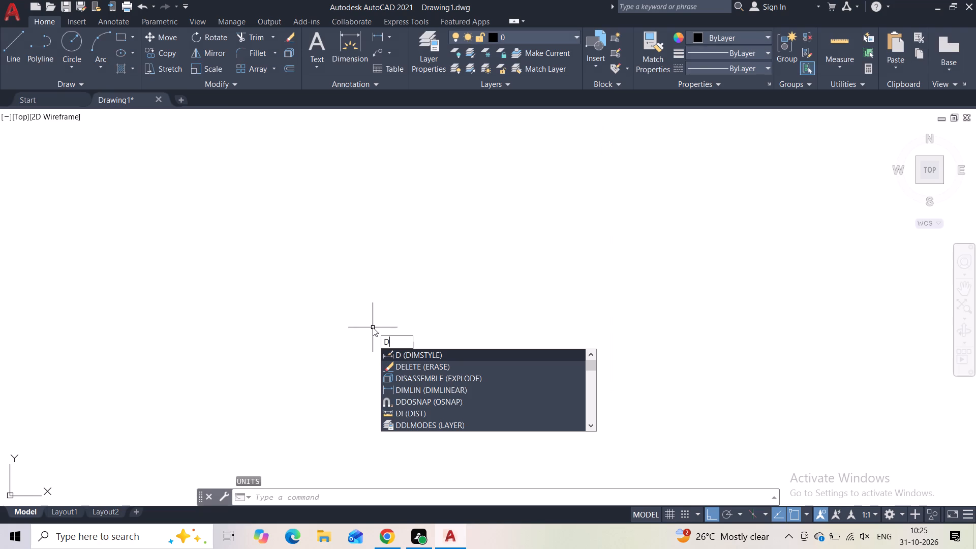
left_click(436, 354)
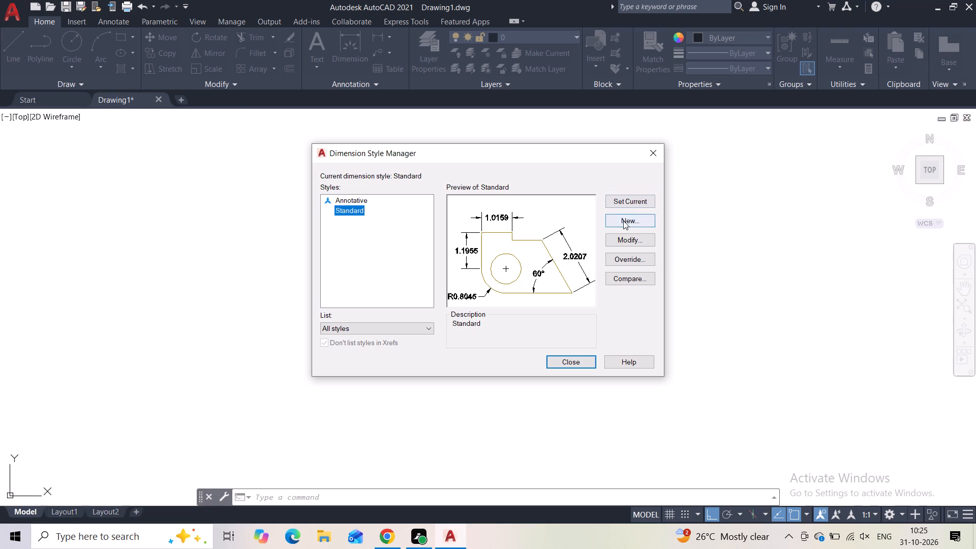
left_click(624, 237)
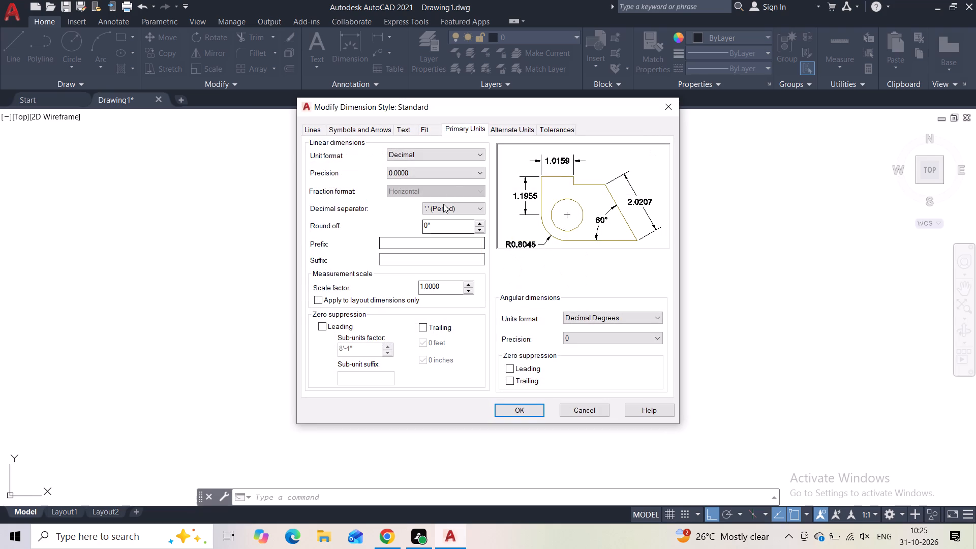
left_click(480, 157)
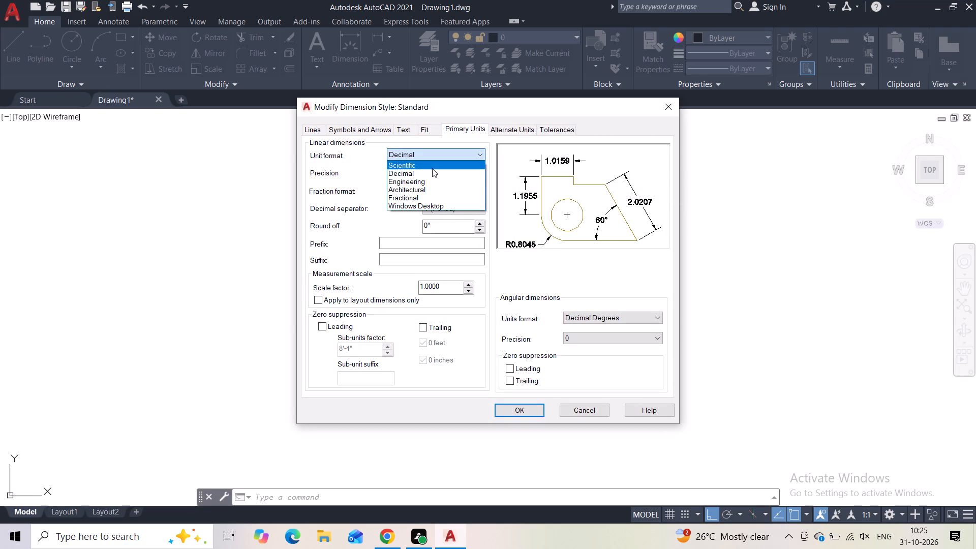
left_click(430, 192)
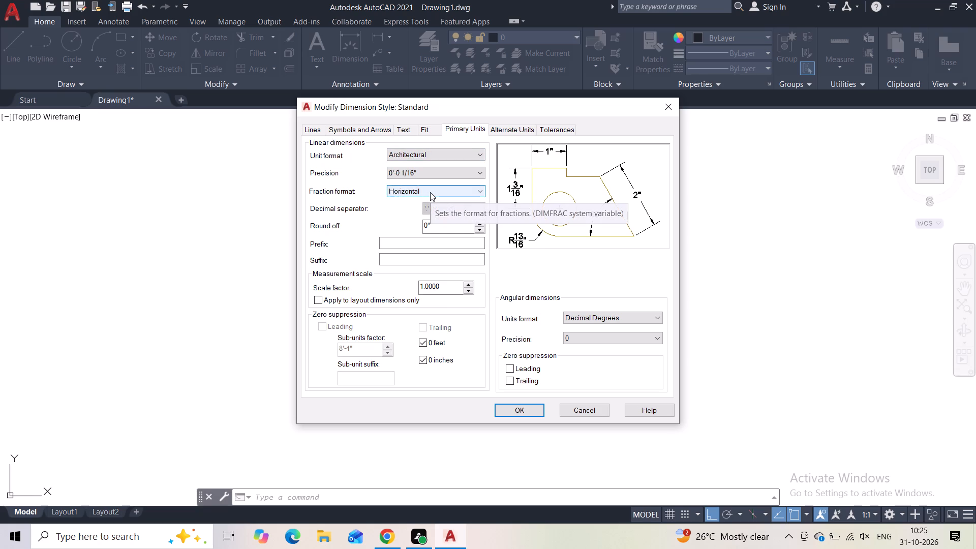
left_click(479, 170)
left_click(476, 168)
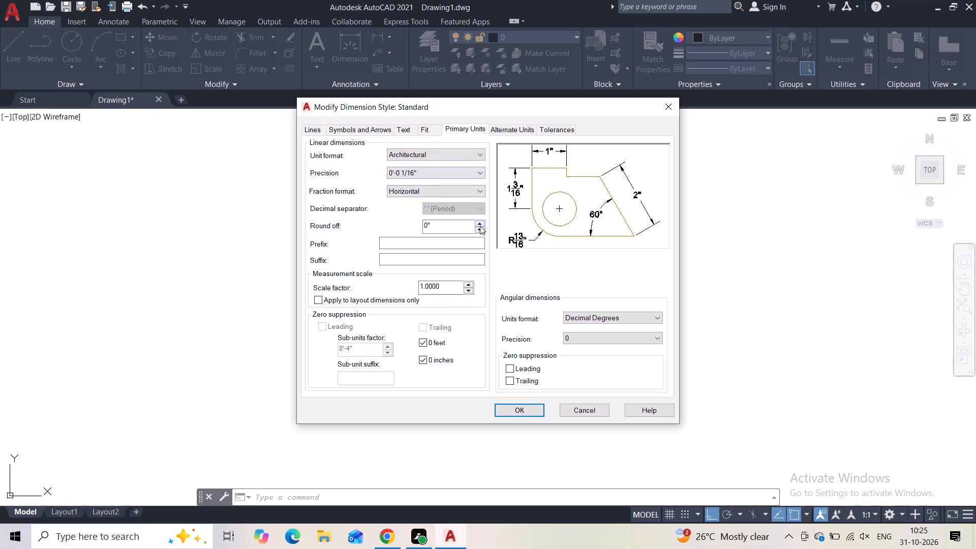
Set the Standard dimension style's text height to 6 1/8" and make the style current.
left_click(406, 129)
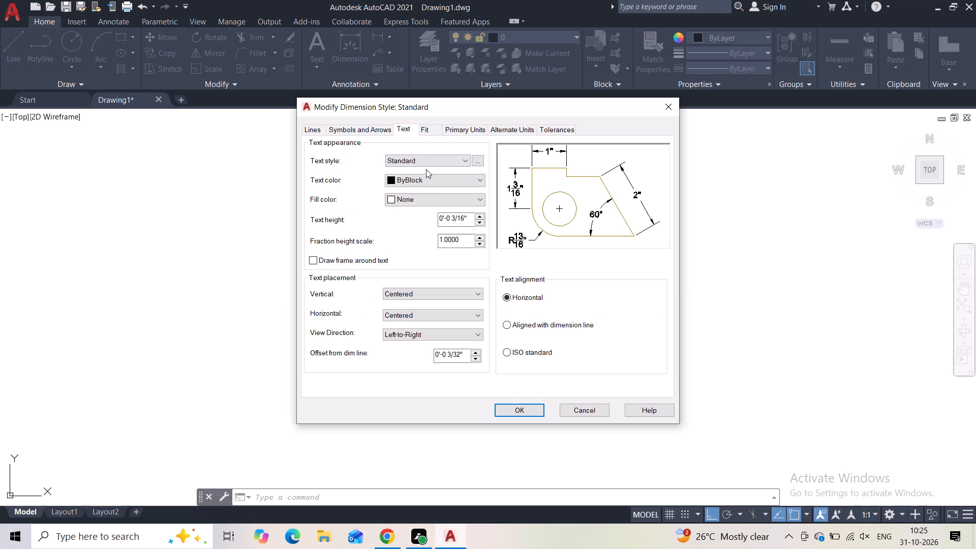
left_click(477, 215)
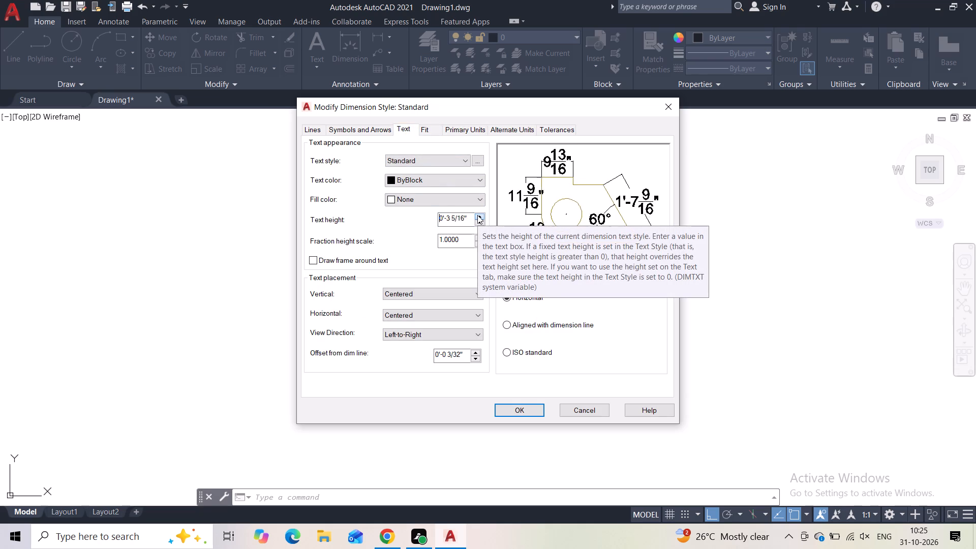
left_click(529, 416)
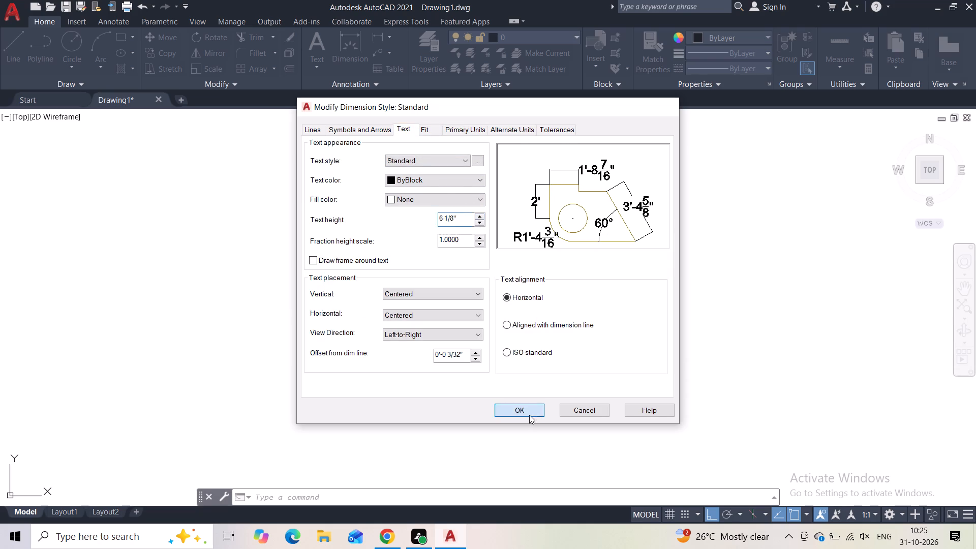
left_click(628, 196)
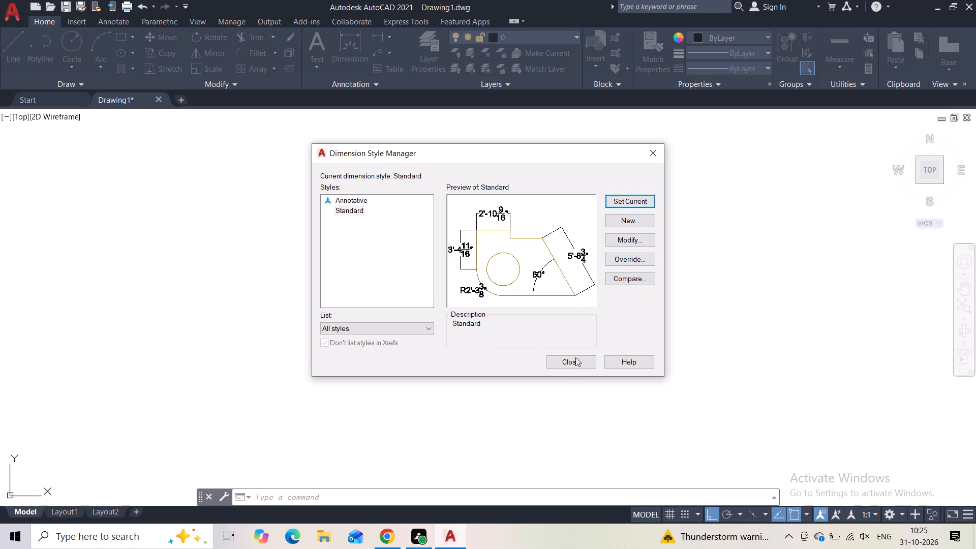
left_click(572, 365)
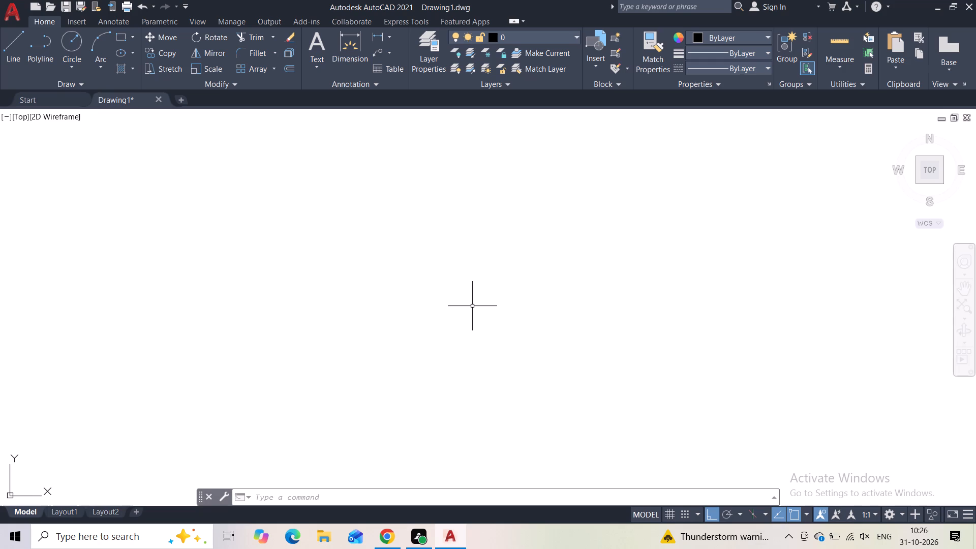
Draw a long horizontal line across the drawing area as the base of the outline.
left_click(17, 59)
left_click(383, 317)
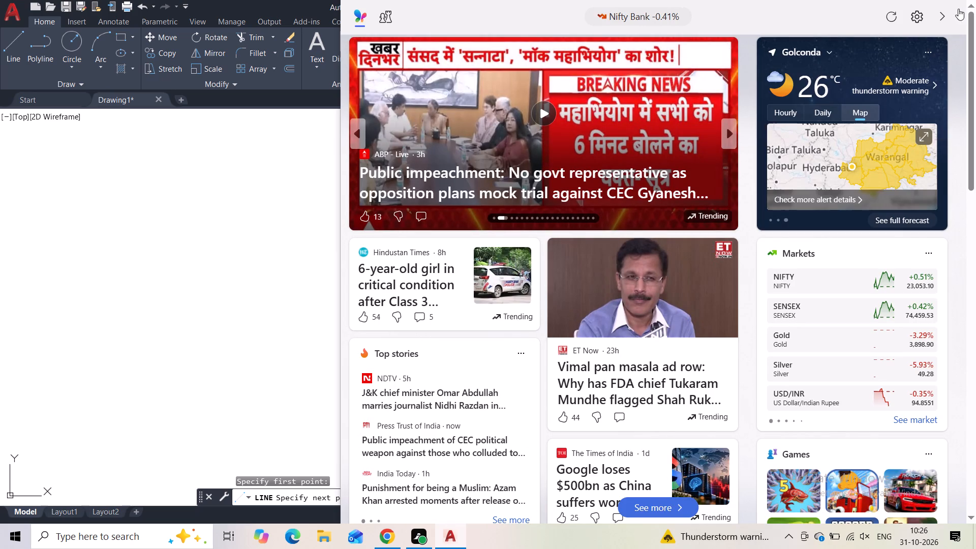
left_click(946, 14)
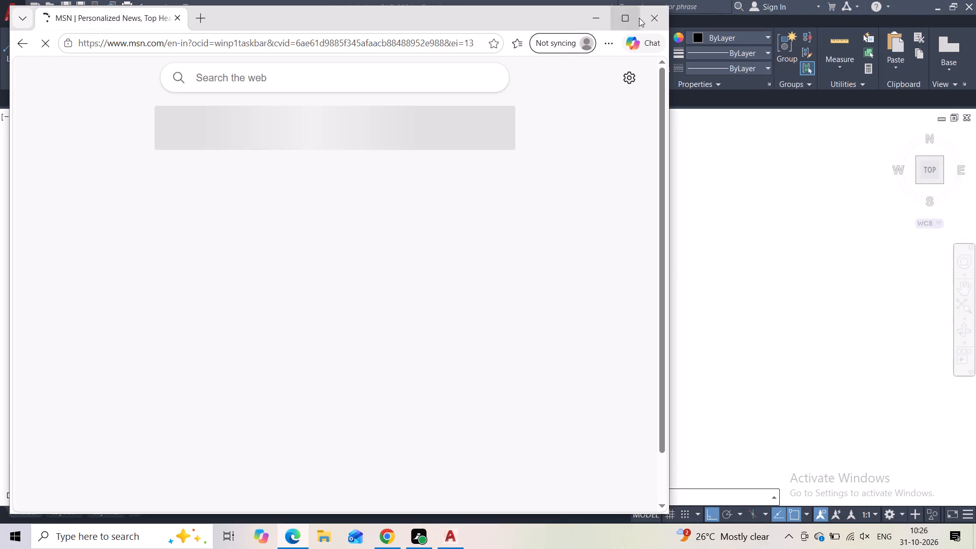
left_click(643, 16)
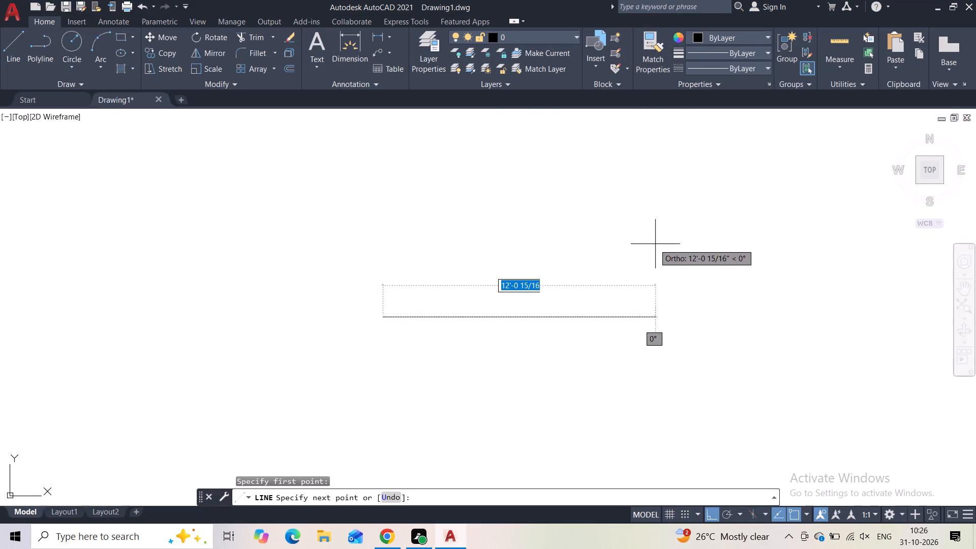
middle_click_drag(774, 258, 591, 256)
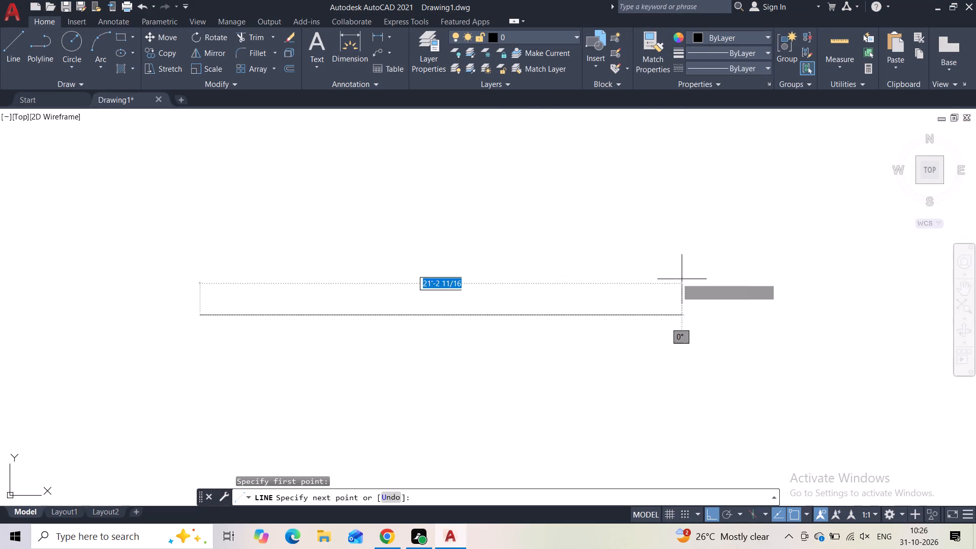
left_click(800, 294)
key("Escape")
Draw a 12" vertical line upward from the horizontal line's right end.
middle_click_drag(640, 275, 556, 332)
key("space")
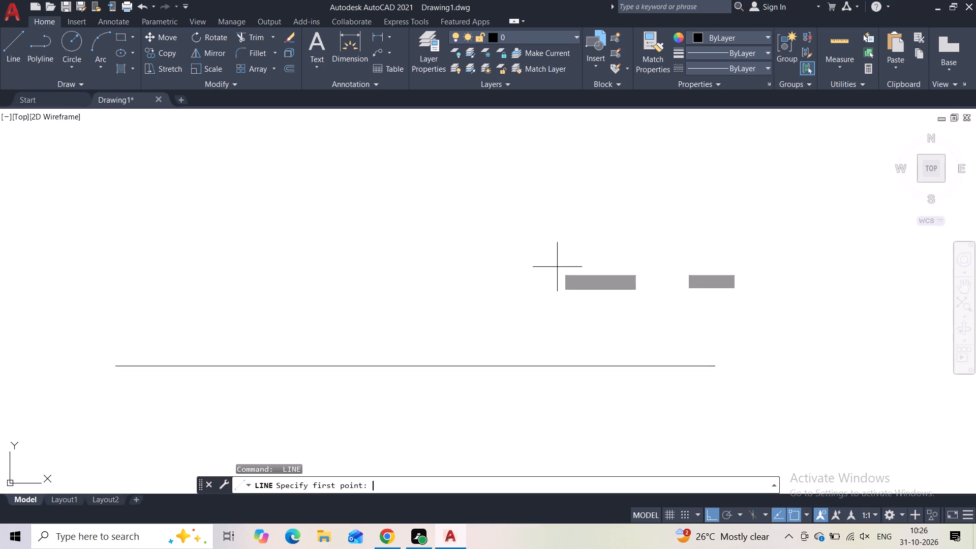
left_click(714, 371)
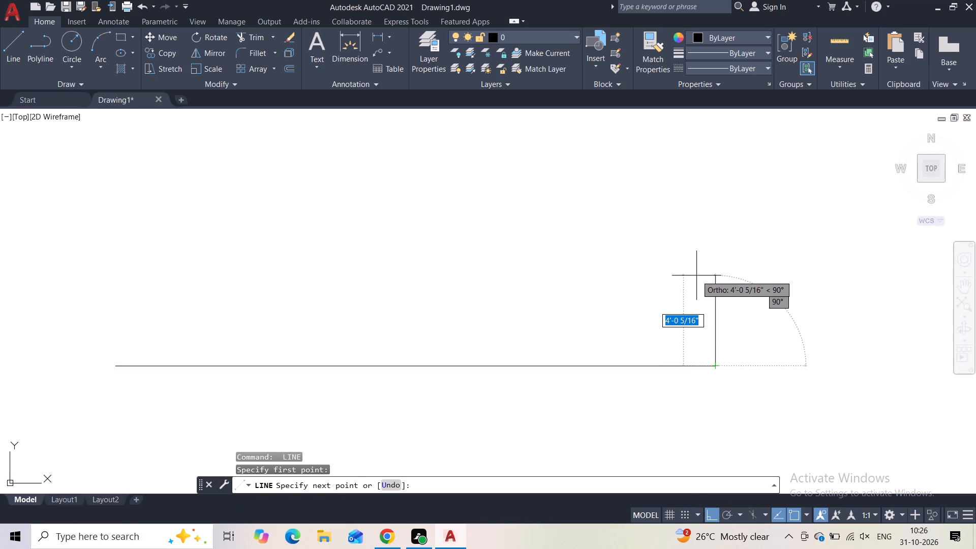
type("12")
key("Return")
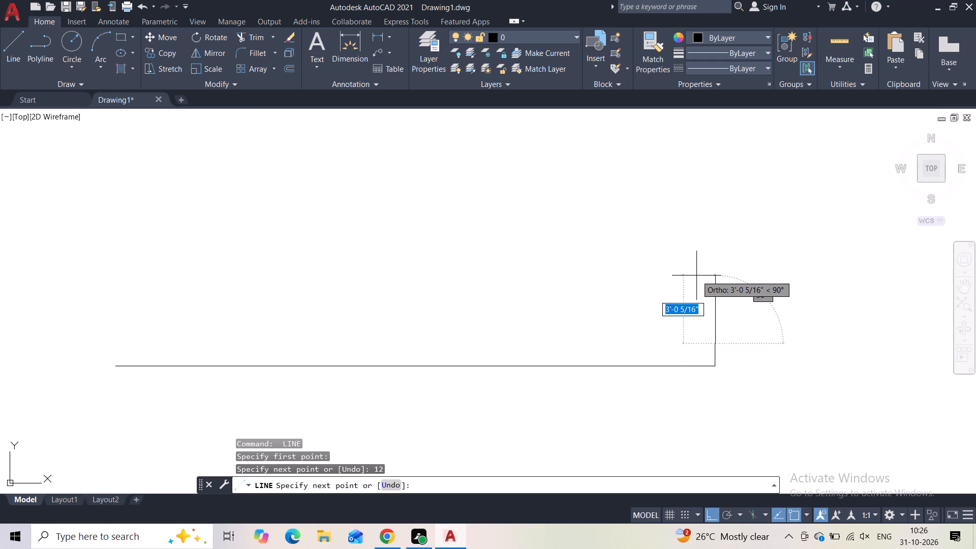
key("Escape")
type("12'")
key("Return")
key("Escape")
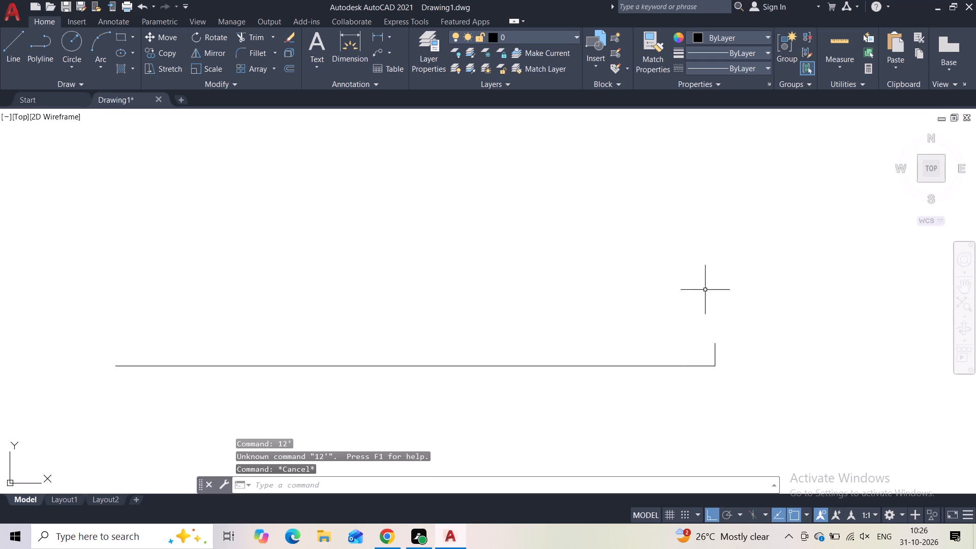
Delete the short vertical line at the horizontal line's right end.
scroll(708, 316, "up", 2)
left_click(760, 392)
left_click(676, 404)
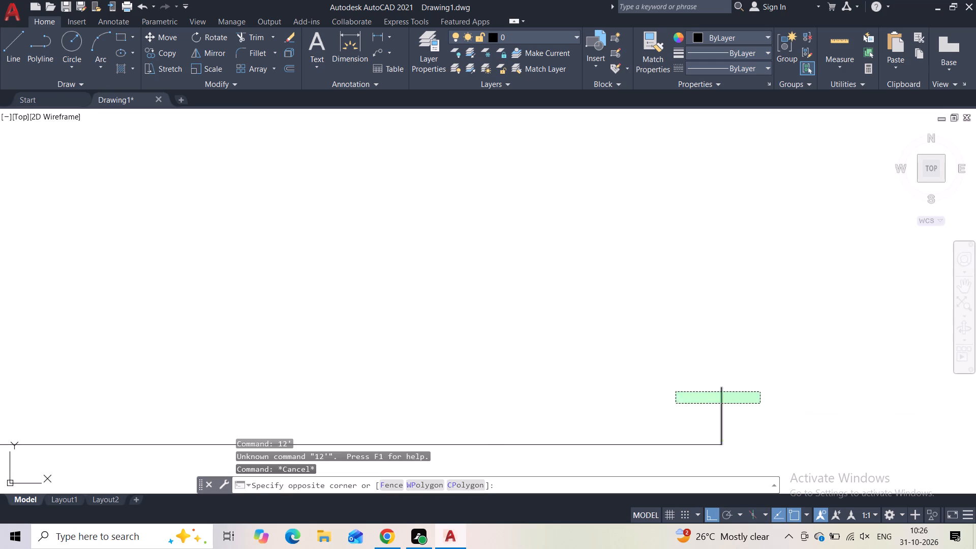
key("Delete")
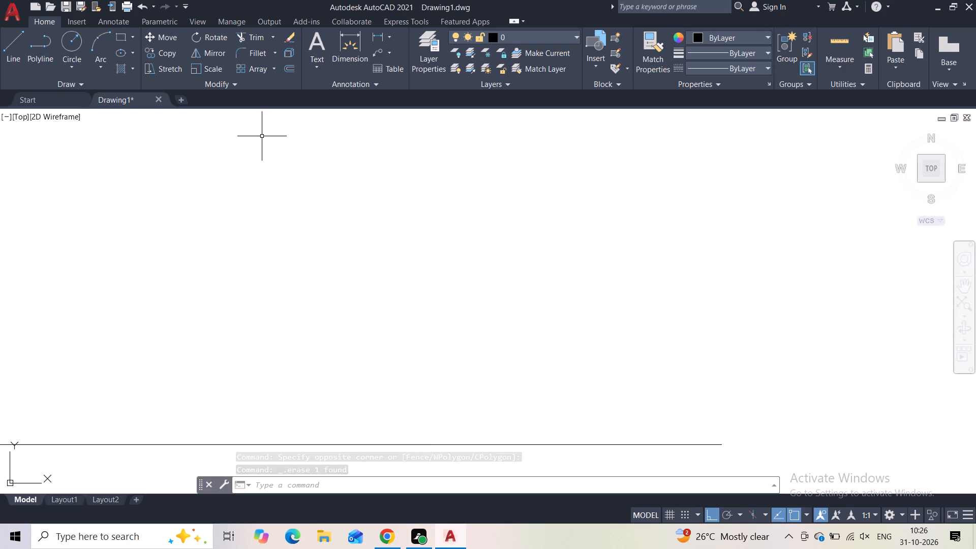
Draw a 12' vertical line upward from the horizontal line's right end.
left_click(14, 53)
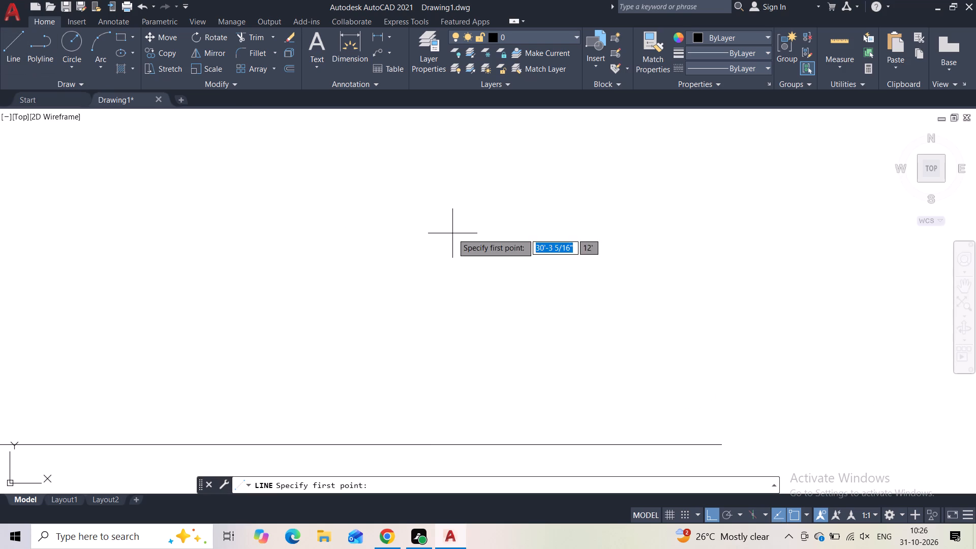
left_click(725, 447)
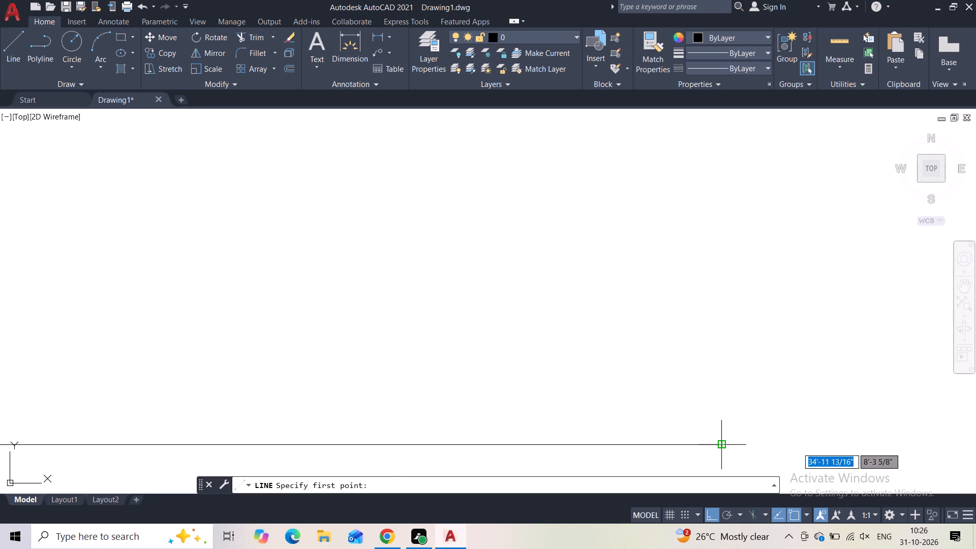
type("12'")
key("Return")
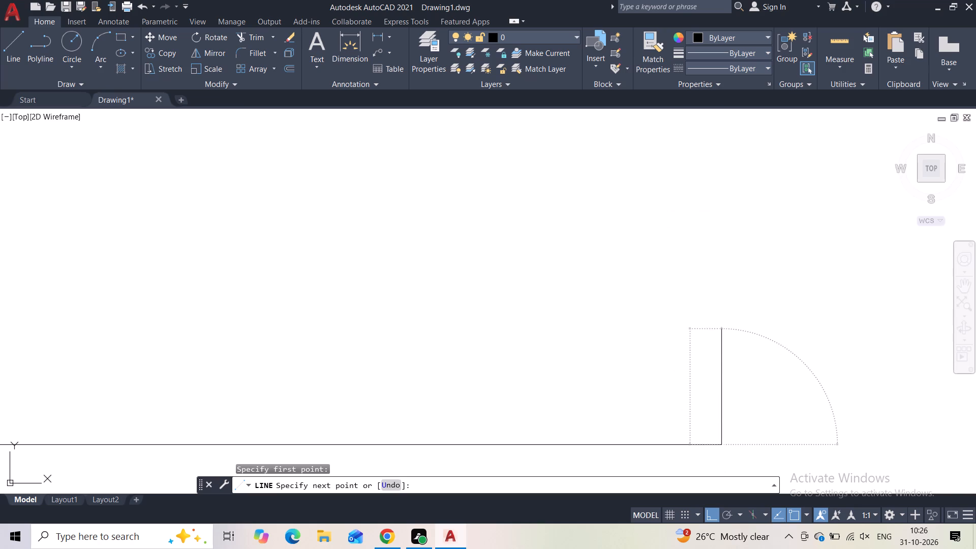
key("Escape")
Draw a 12' vertical line upward from the top end of the existing right-hand vertical line.
scroll(689, 329, "down", 2)
middle_click_drag(661, 295, 609, 335)
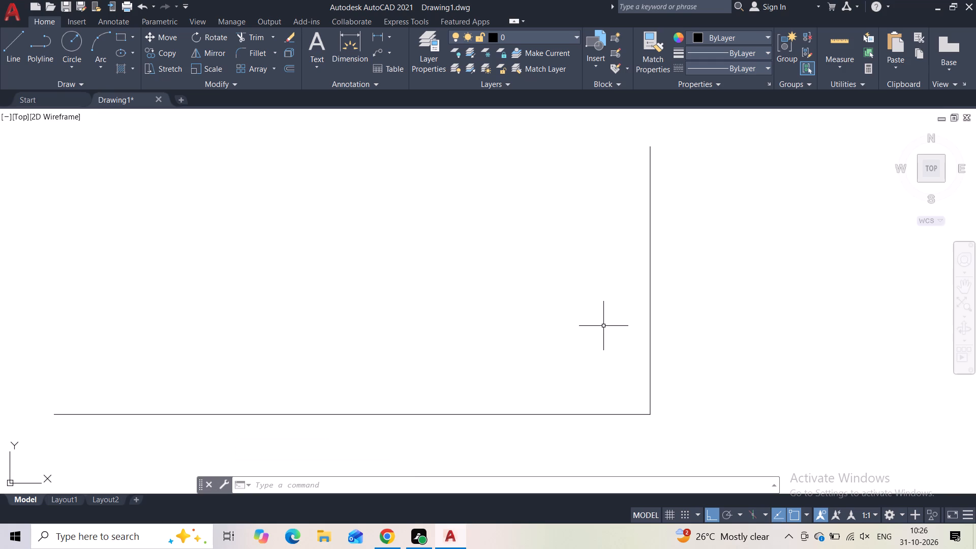
scroll(602, 318, "down", 1)
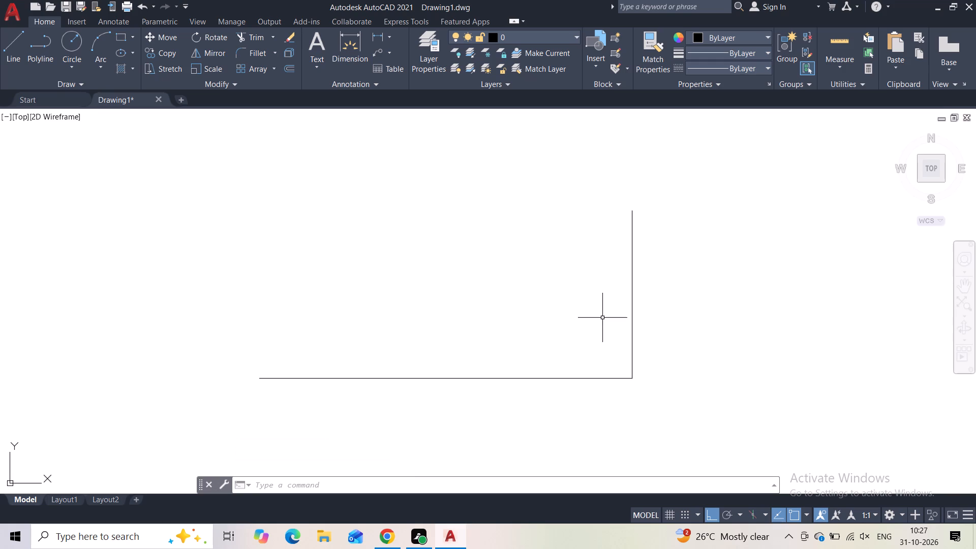
middle_click_drag(602, 318, 609, 292)
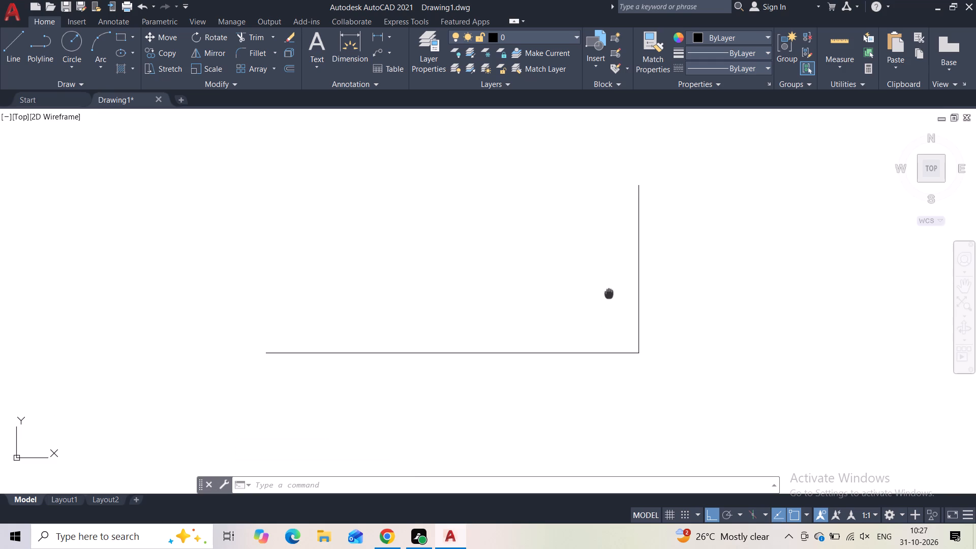
middle_click_drag(609, 292, 609, 292)
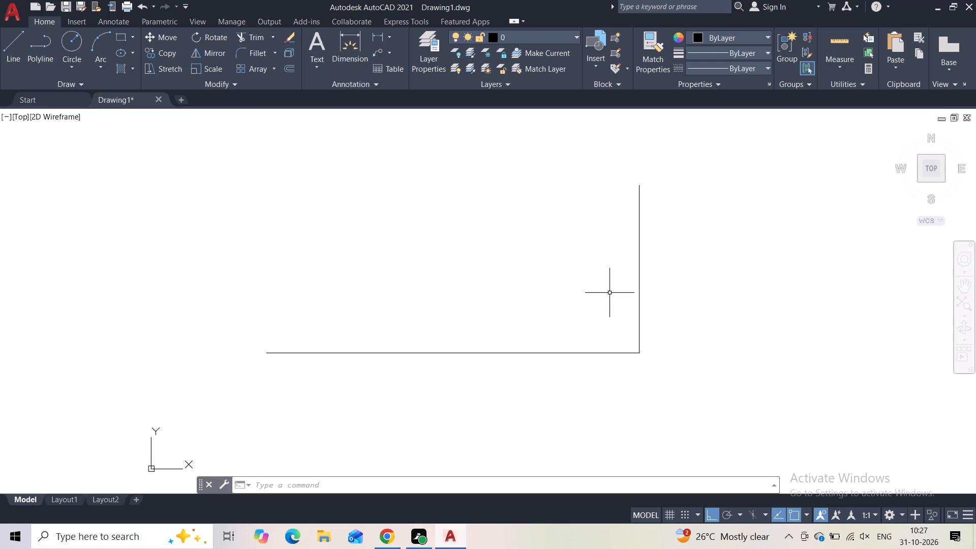
key("space")
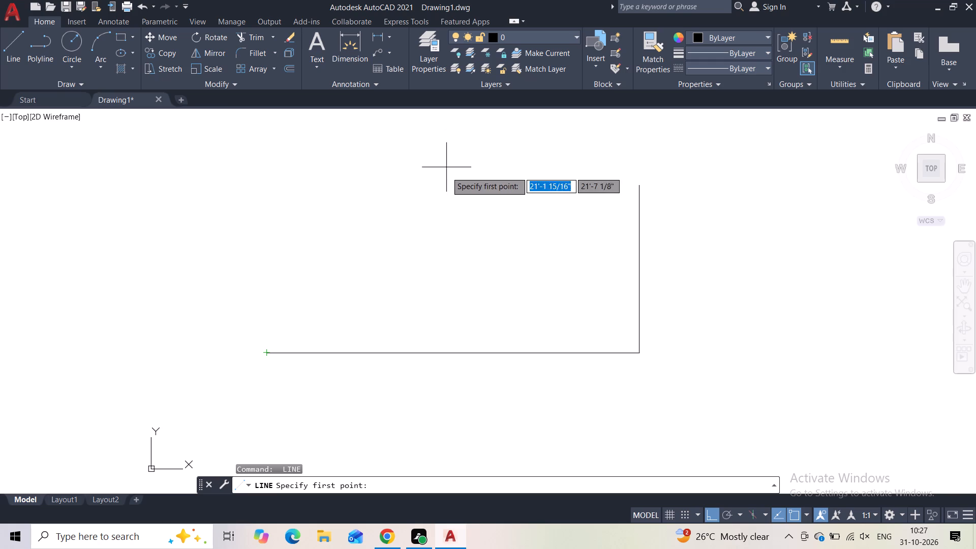
middle_click_drag(472, 217, 431, 232)
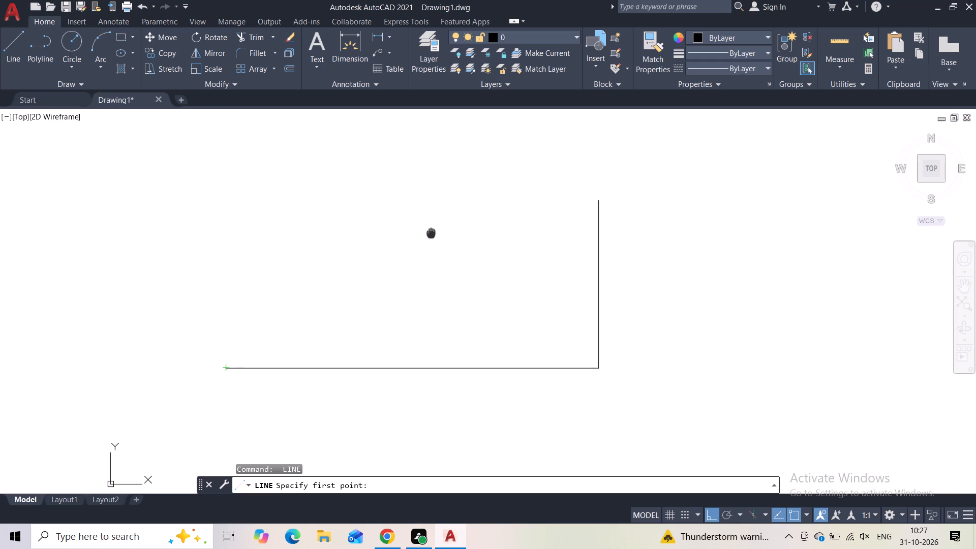
middle_click_drag(431, 232, 429, 232)
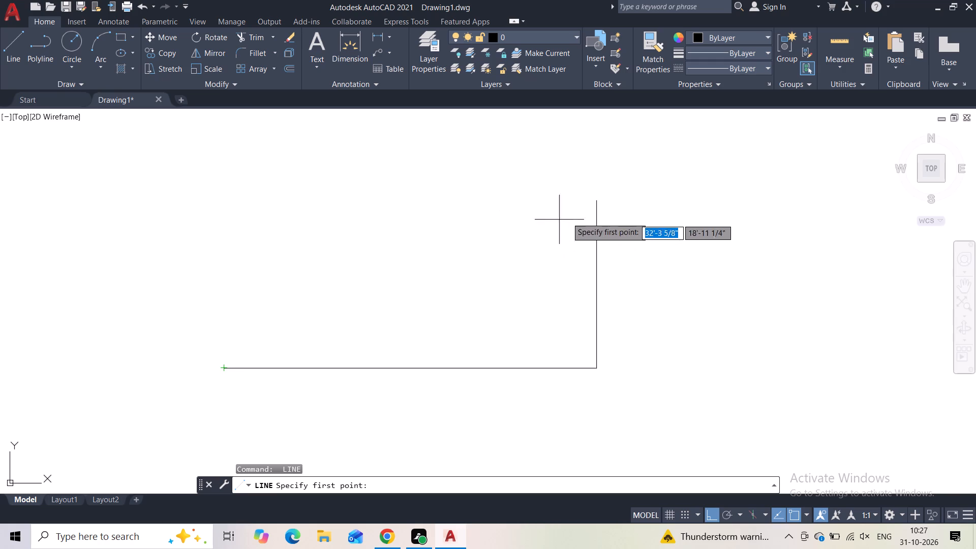
left_click(598, 205)
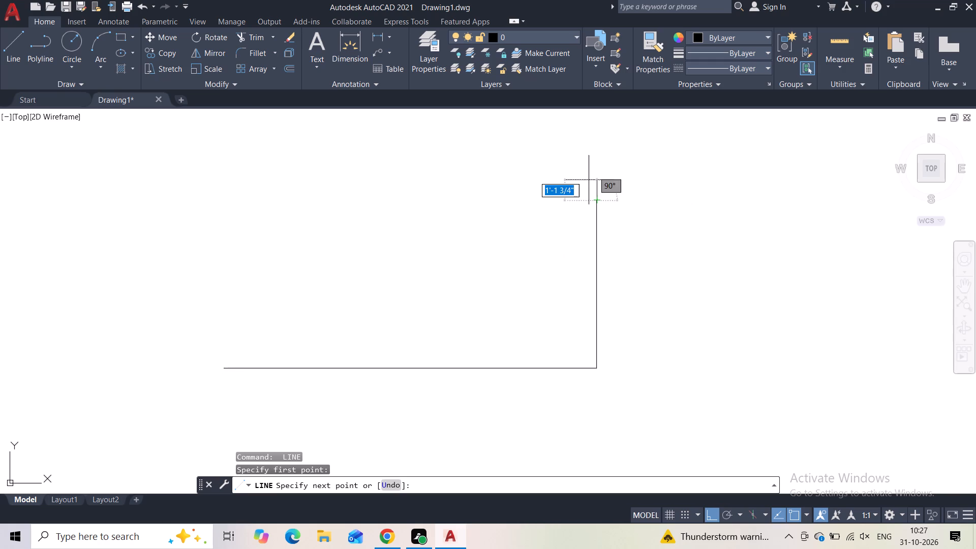
middle_click_drag(587, 152, 532, 282)
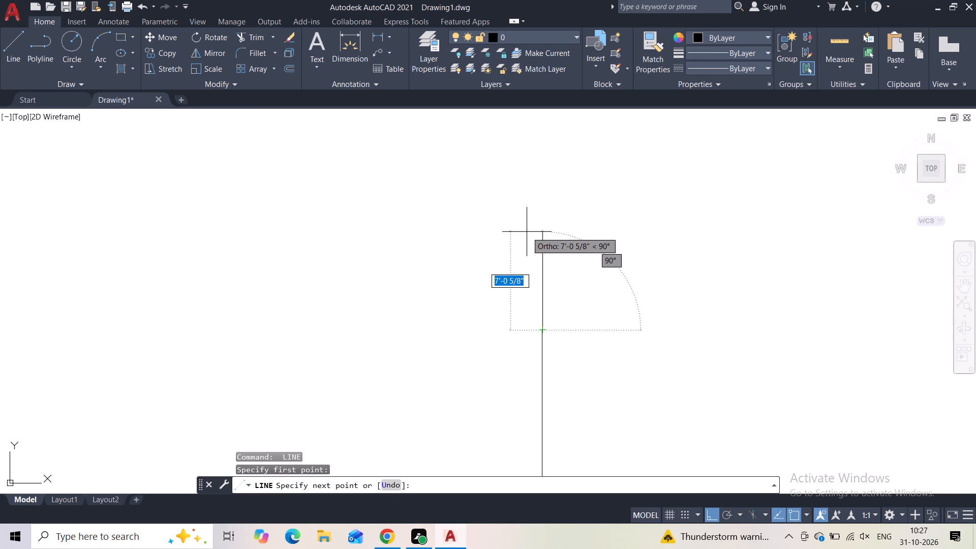
type("12")
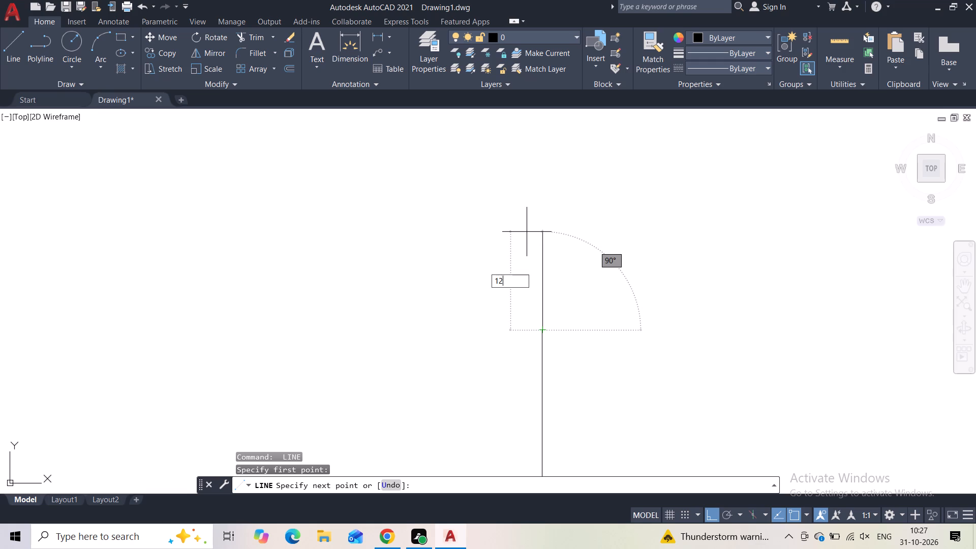
key("apostrophe")
key("Return")
key("Escape")
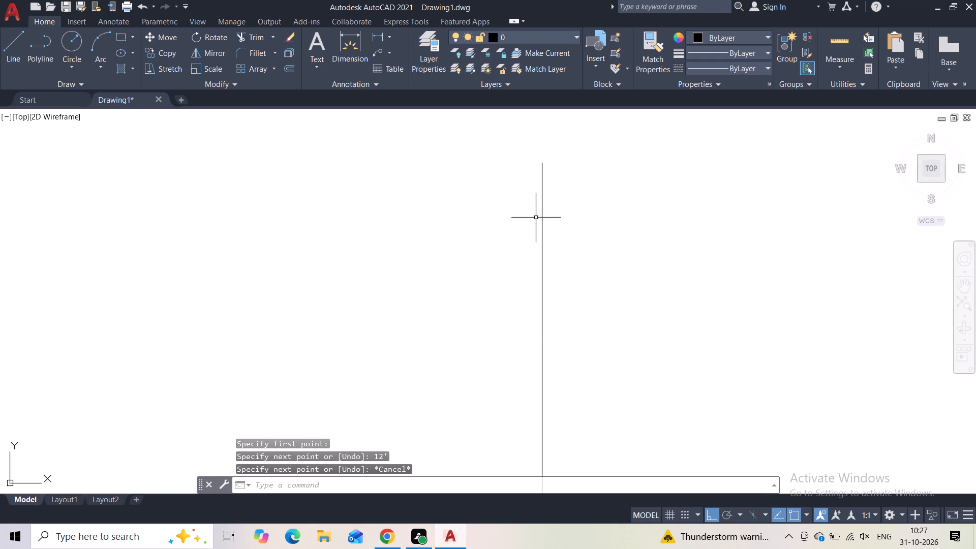
Draw a horizontal line about 26'-8" long leftward from the joint between the two stacked vertical lines.
scroll(536, 218, "down", 1)
middle_click_drag(524, 240, 532, 213)
left_click(4, 45)
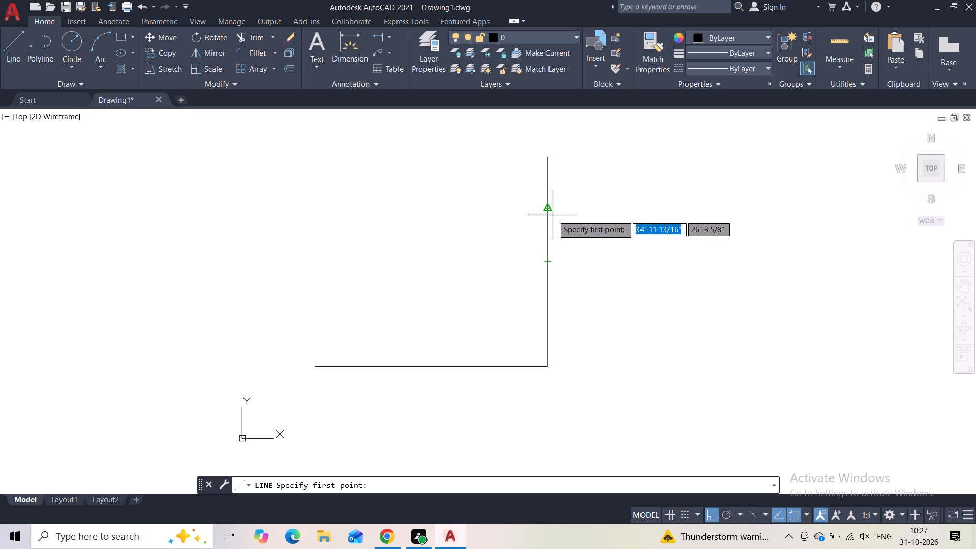
left_click(545, 260)
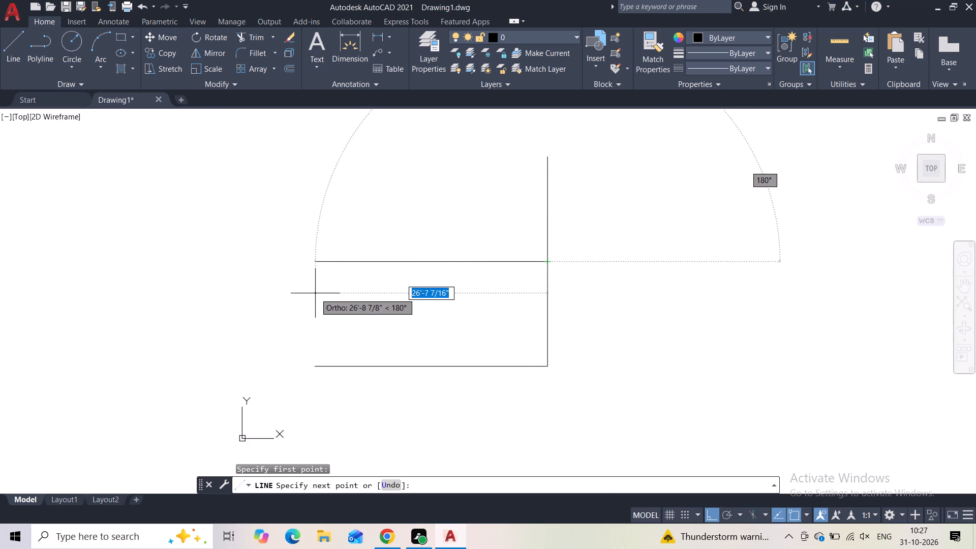
left_click(315, 293)
key("Escape")
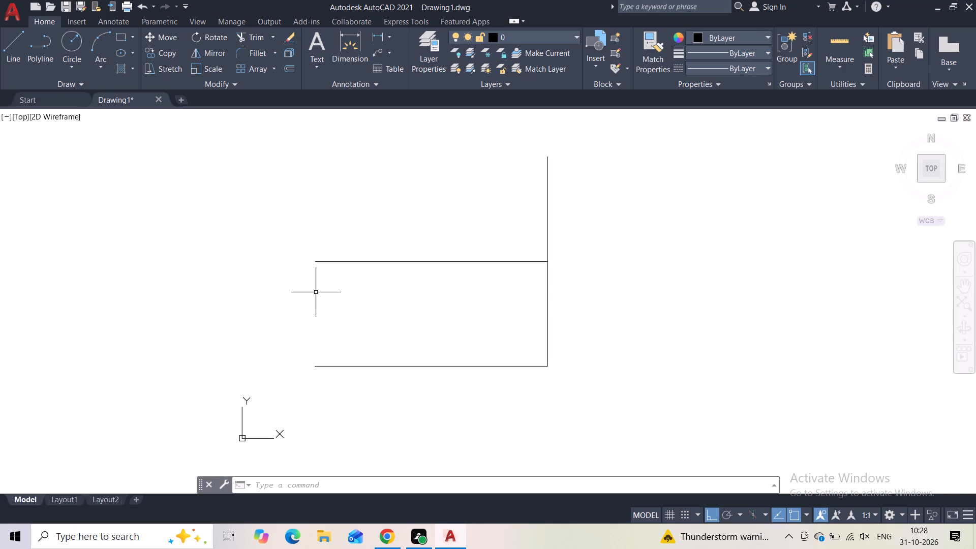
Draw a vertical line upward from near the middle horizontal line's left end, about level with the right vertical's top.
middle_click_drag(355, 277, 352, 277)
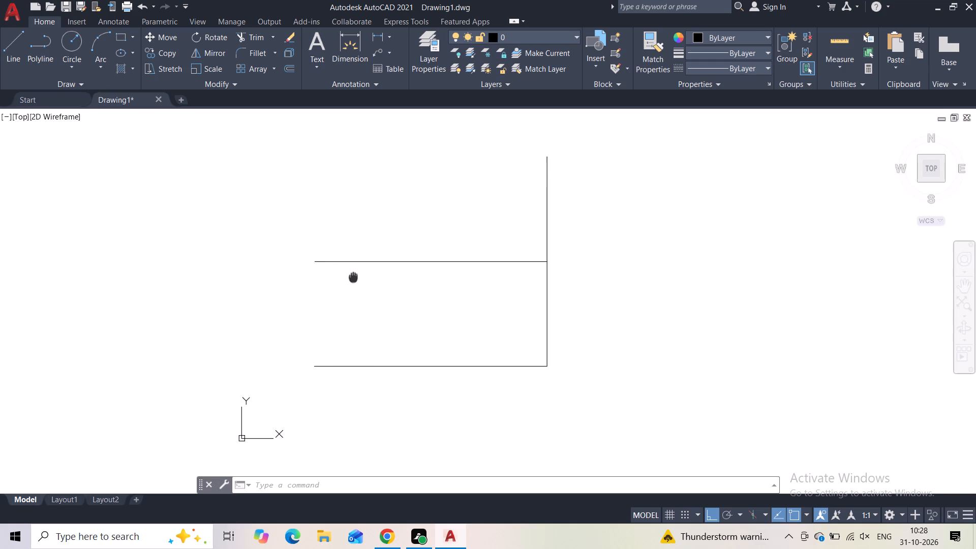
middle_click_drag(352, 277, 321, 277)
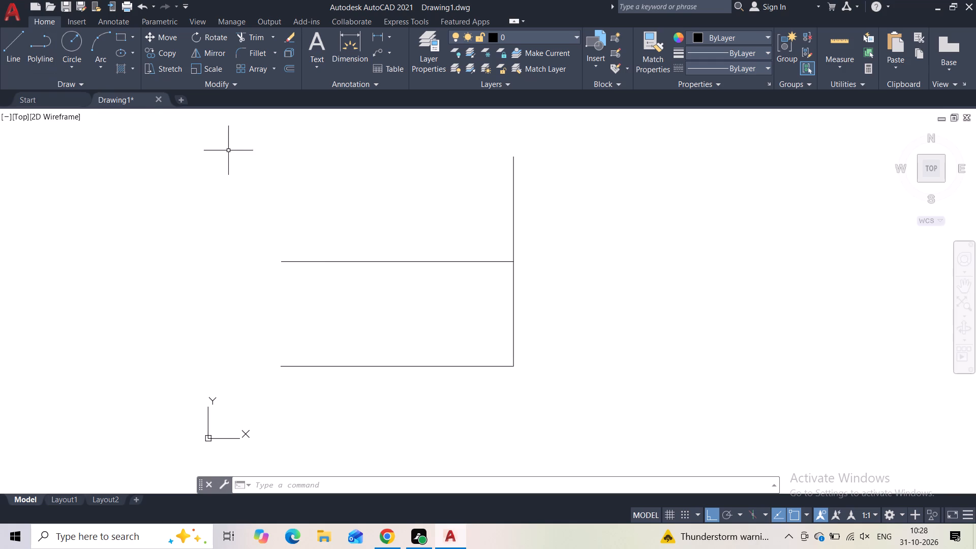
scroll(293, 251, "down", 1)
scroll(294, 251, "up", 1)
middle_click_drag(354, 250, 331, 250)
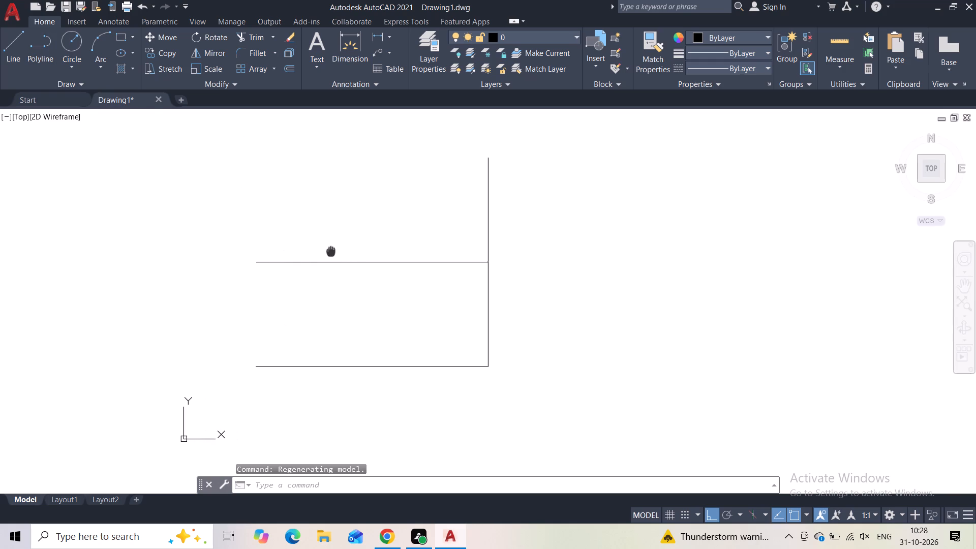
middle_click_drag(331, 250, 316, 267)
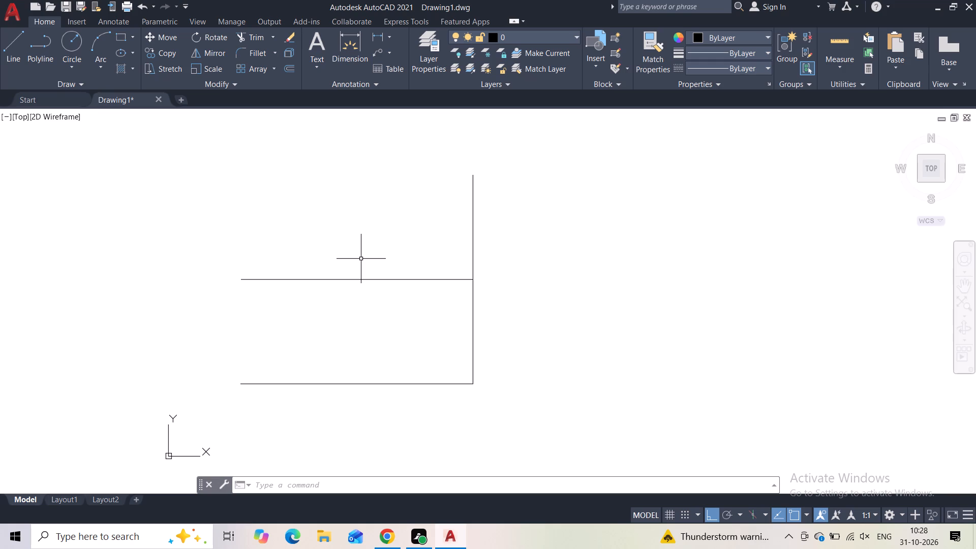
middle_click_drag(387, 258, 385, 258)
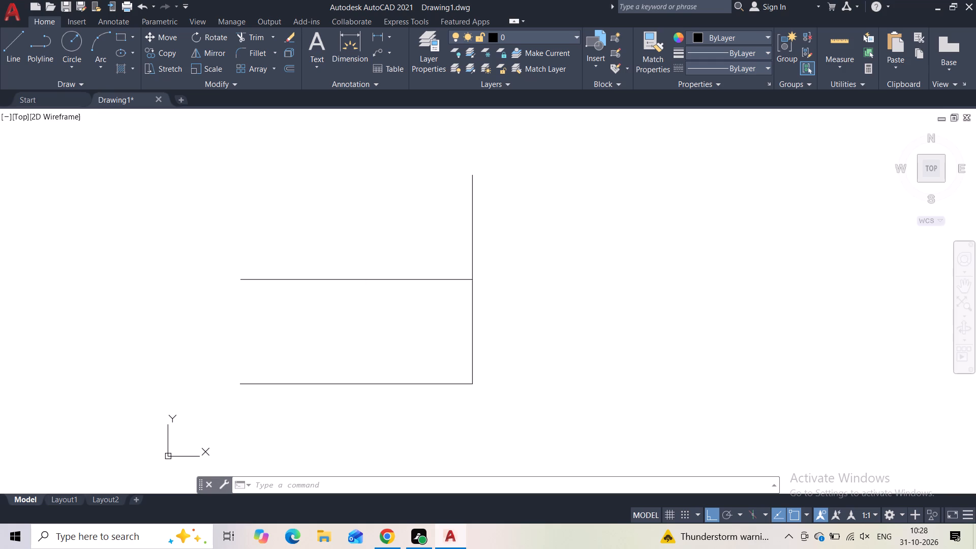
middle_click_drag(385, 258, 327, 260)
left_click(3, 45)
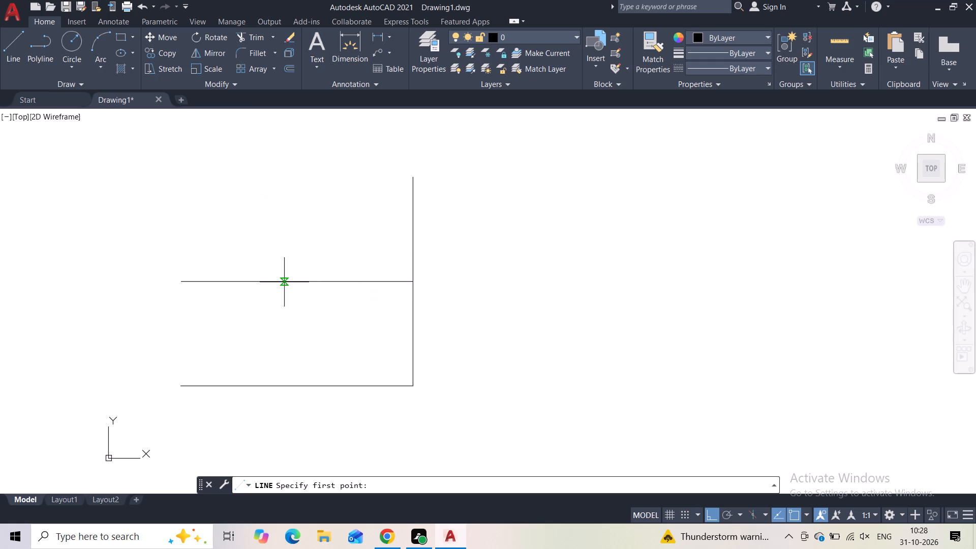
left_click(222, 283)
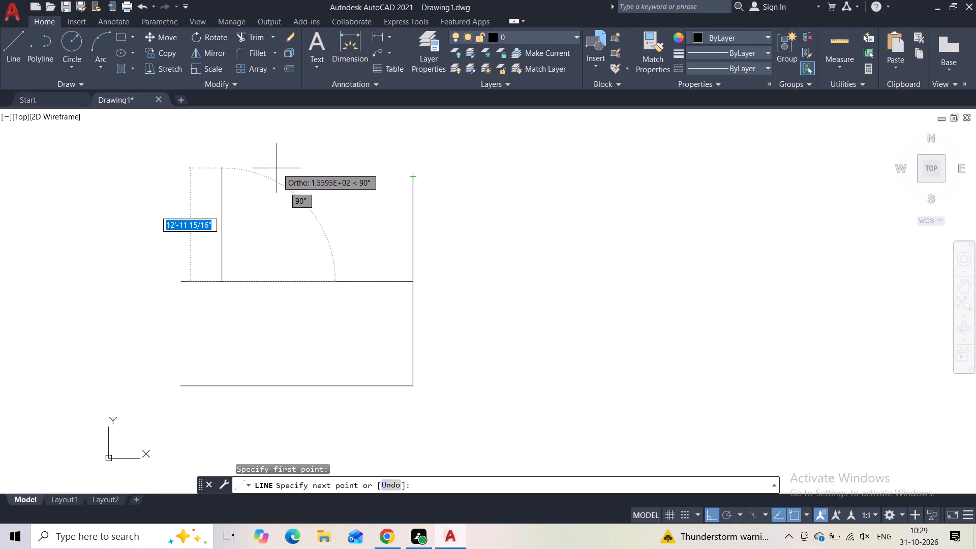
left_click(226, 177)
key("Escape")
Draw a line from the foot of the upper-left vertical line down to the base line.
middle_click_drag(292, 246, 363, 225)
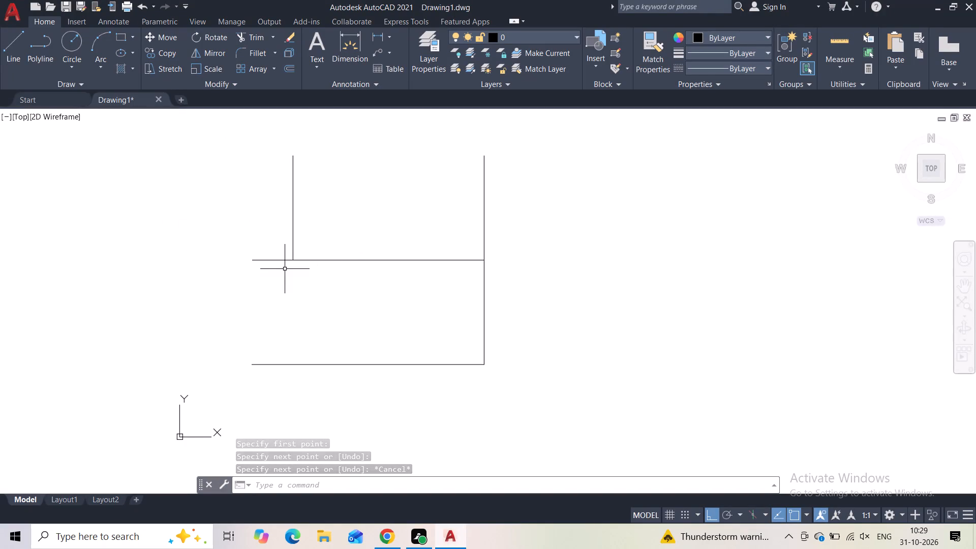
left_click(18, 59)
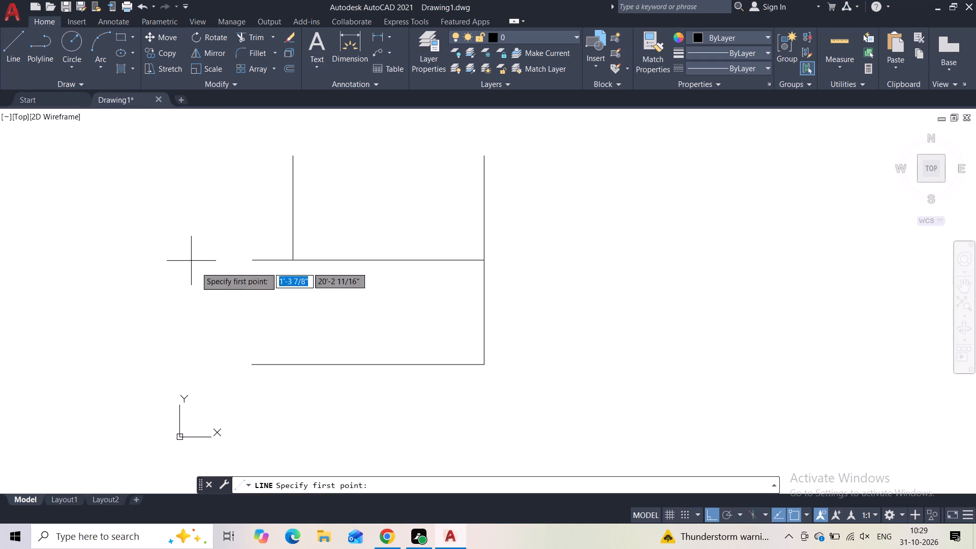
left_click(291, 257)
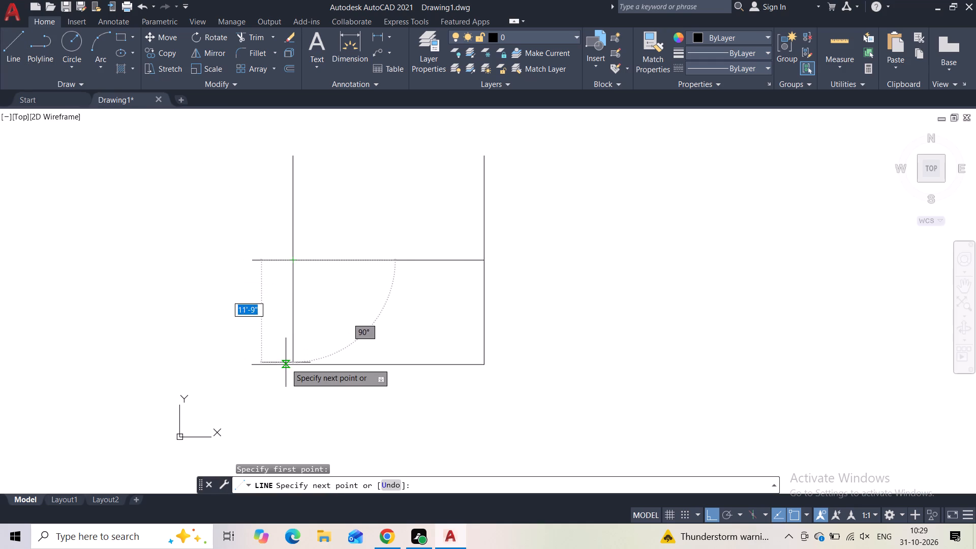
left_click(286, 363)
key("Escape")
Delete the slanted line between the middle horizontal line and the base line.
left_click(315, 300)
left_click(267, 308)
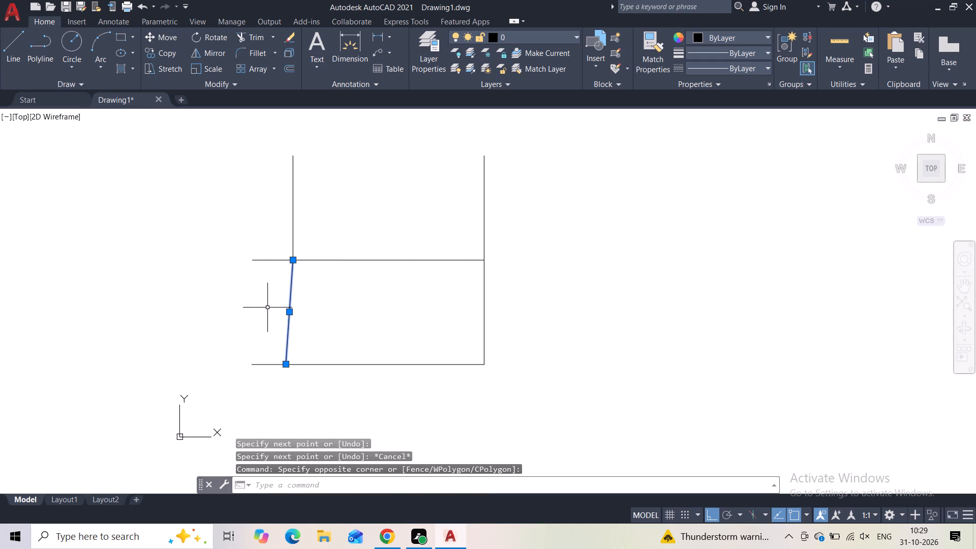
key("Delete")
Draw a straight vertical line from the foot of the upper-left vertical line down to the base line.
left_click(3, 44)
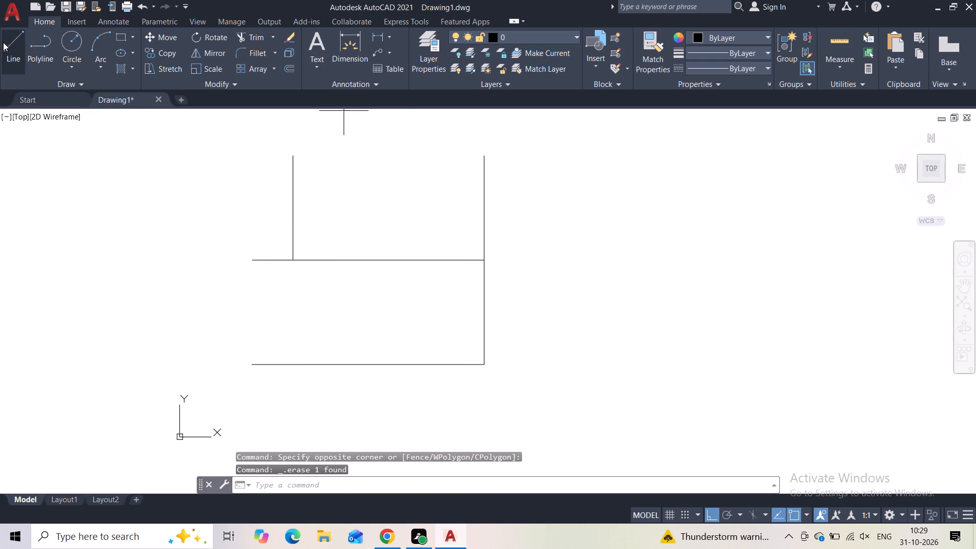
left_click(297, 257)
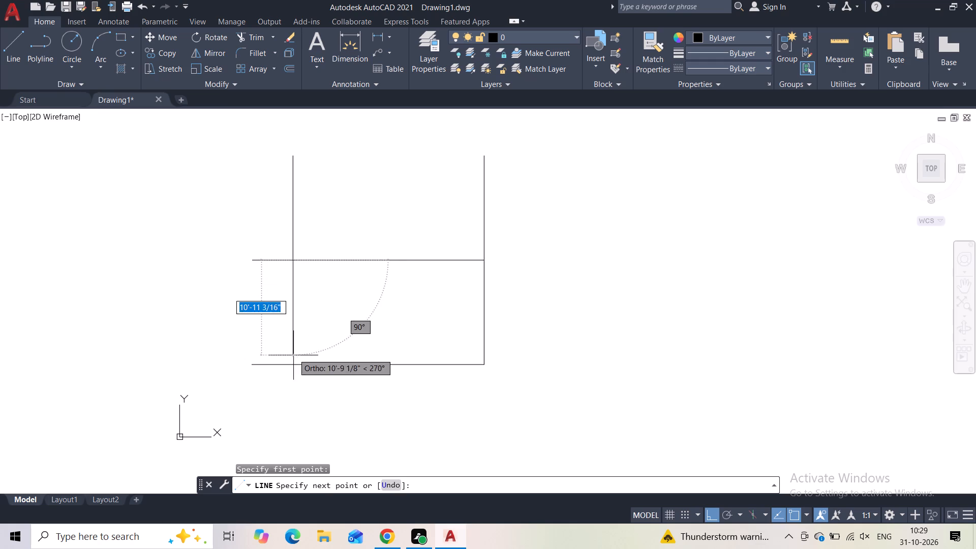
left_click(292, 364)
key("Escape")
Move the upper-left vertical line a short distance left along the middle horizontal line.
middle_click_drag(411, 256, 390, 256)
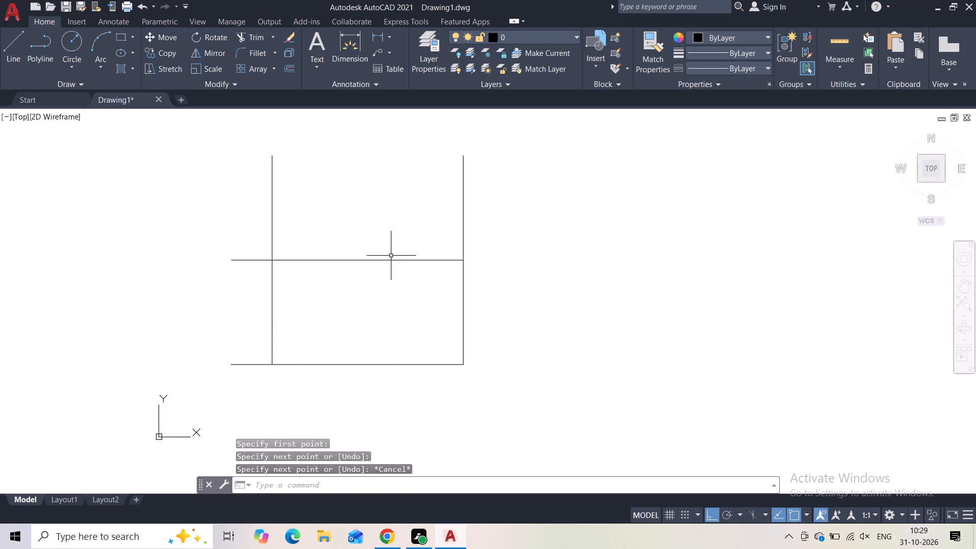
left_click(302, 225)
left_click(179, 208)
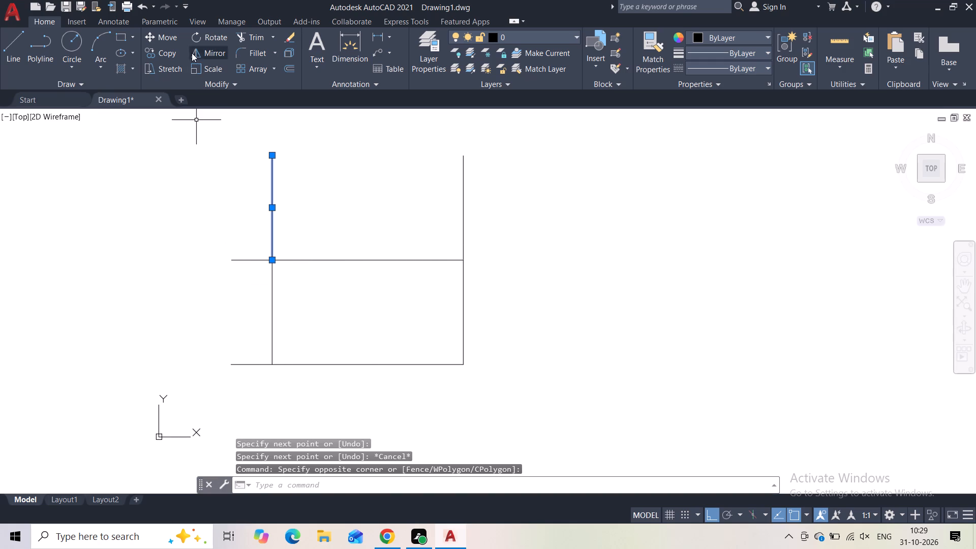
left_click(157, 28)
left_click(155, 35)
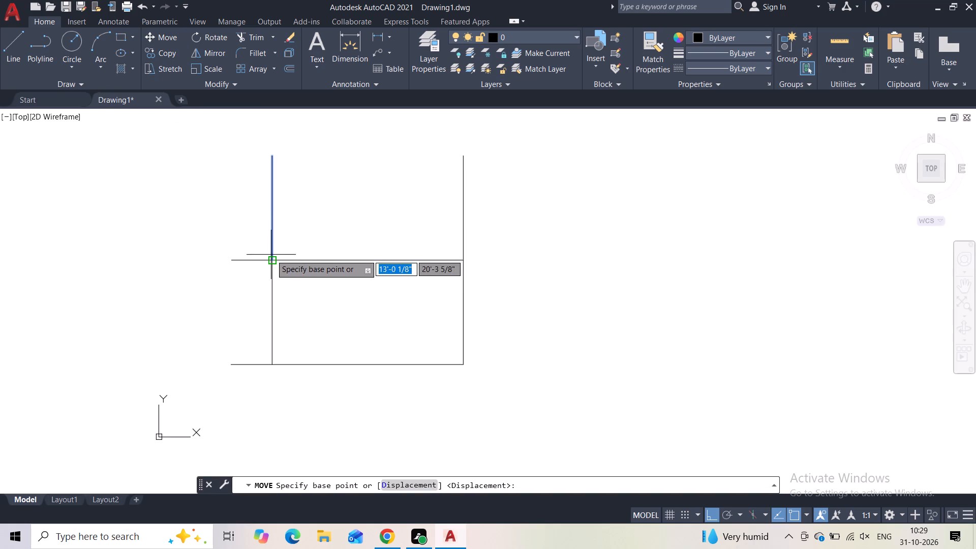
left_click(268, 261)
left_click(246, 262)
key("Escape")
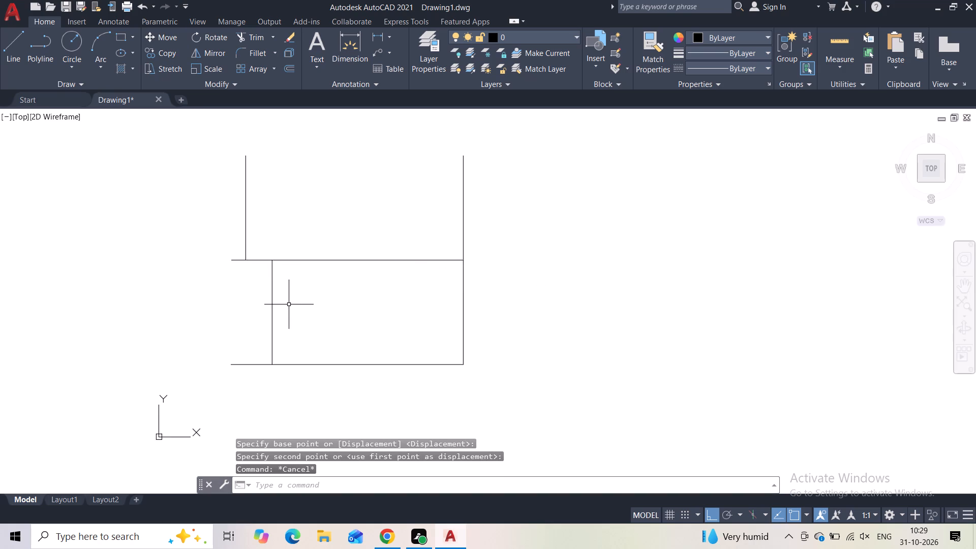
Draw a rectangle about 18 by 12 feet between the middle horizontal line and the base line.
left_click(121, 37)
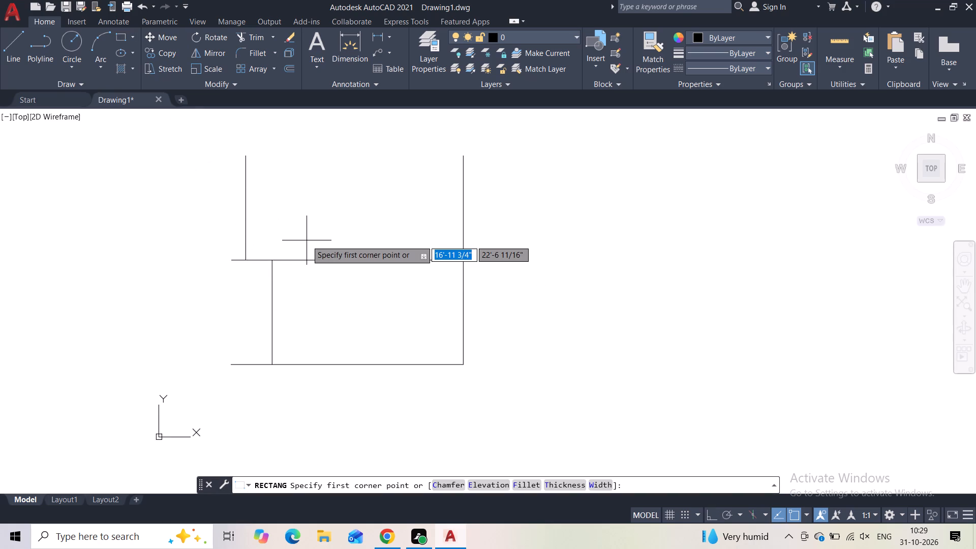
key("Escape")
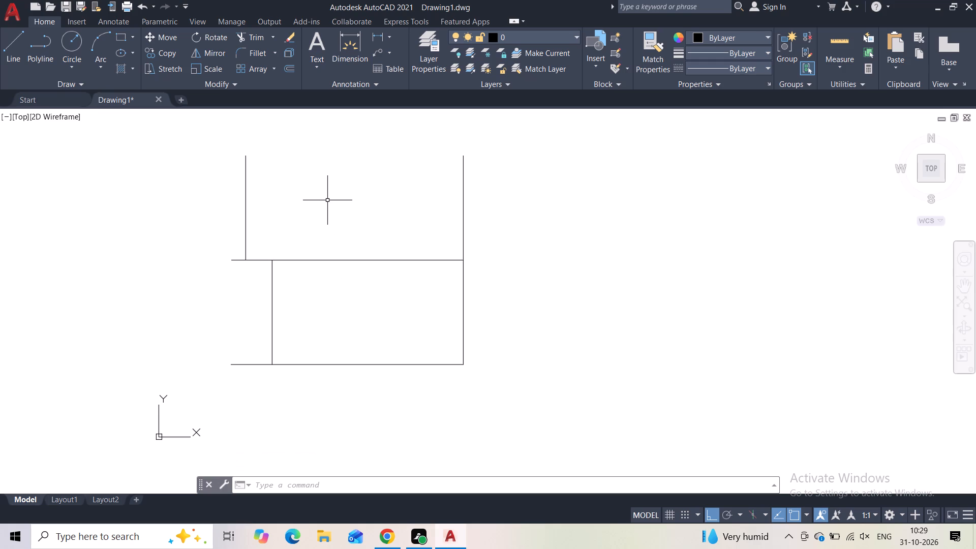
left_click(118, 35)
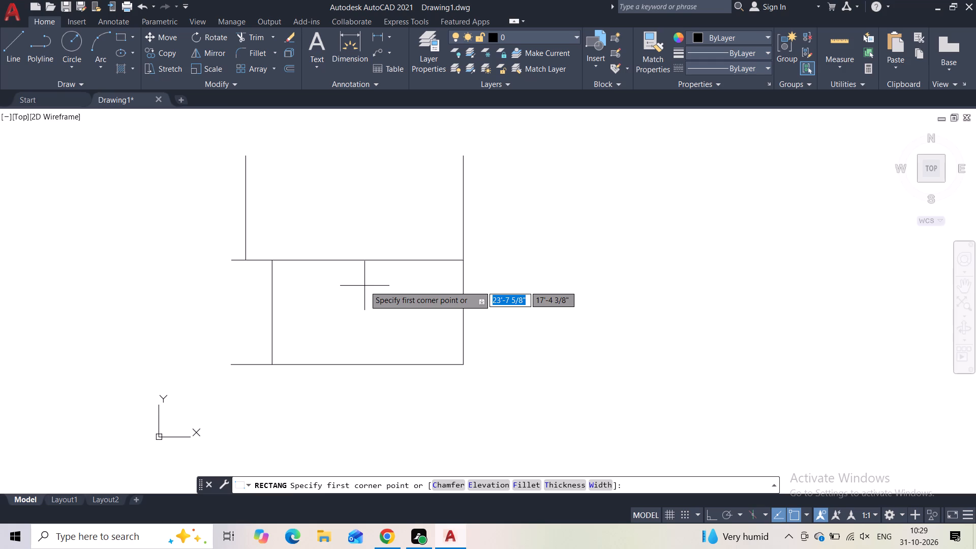
left_click(437, 265)
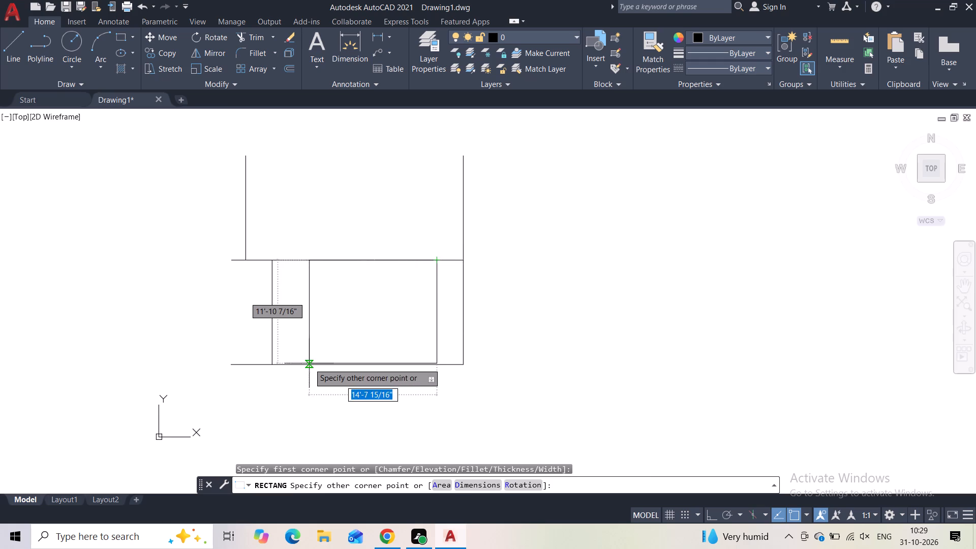
left_click(279, 365)
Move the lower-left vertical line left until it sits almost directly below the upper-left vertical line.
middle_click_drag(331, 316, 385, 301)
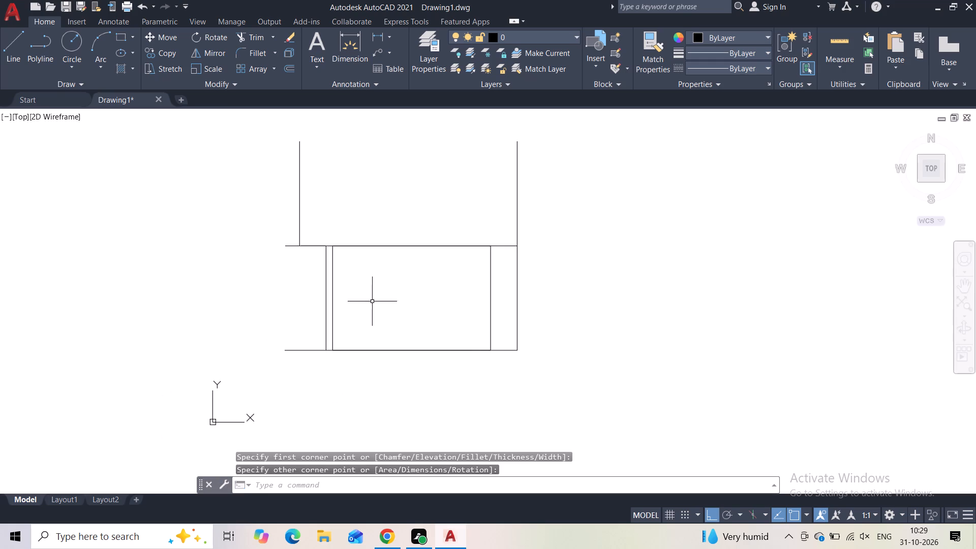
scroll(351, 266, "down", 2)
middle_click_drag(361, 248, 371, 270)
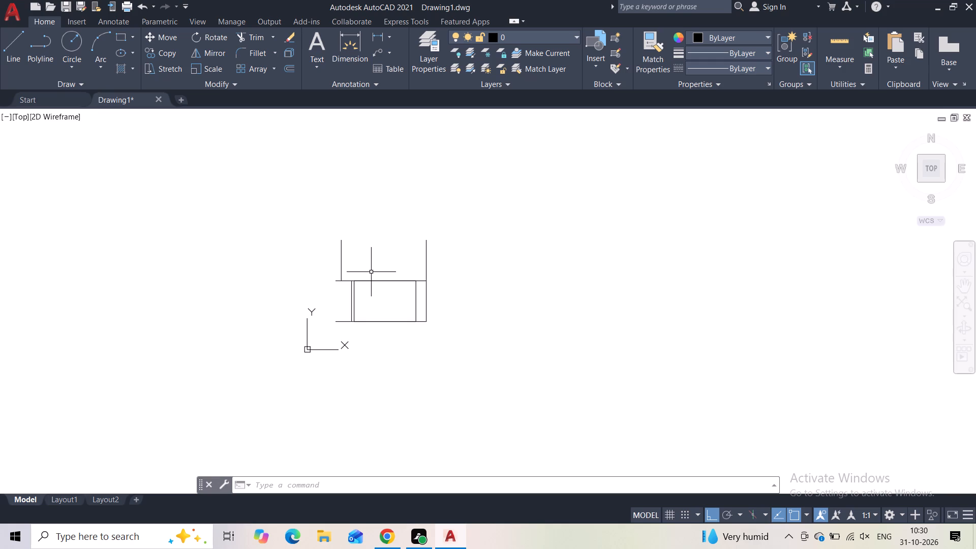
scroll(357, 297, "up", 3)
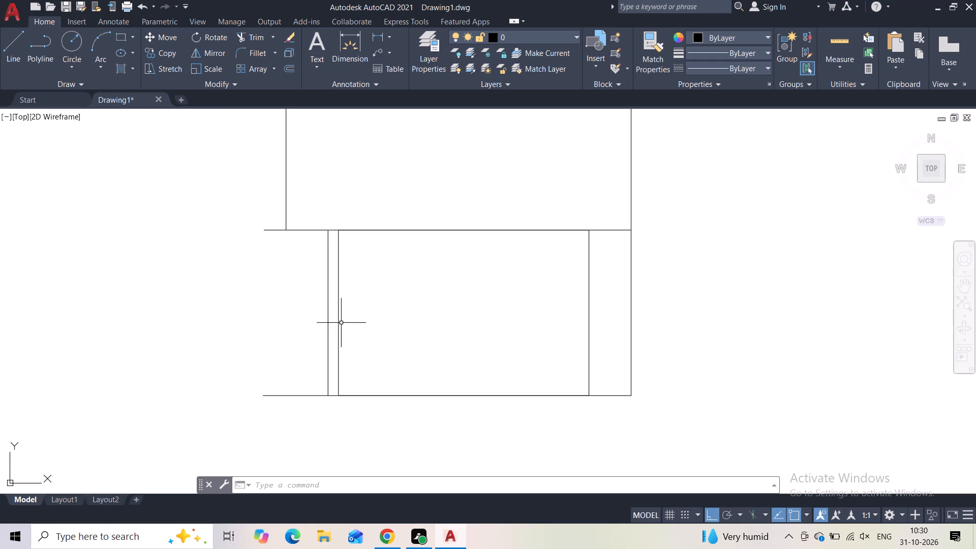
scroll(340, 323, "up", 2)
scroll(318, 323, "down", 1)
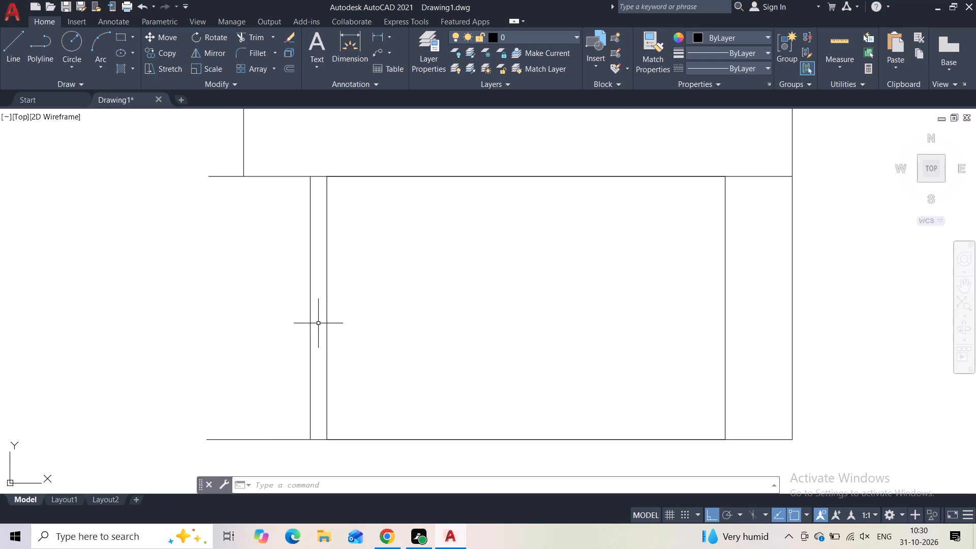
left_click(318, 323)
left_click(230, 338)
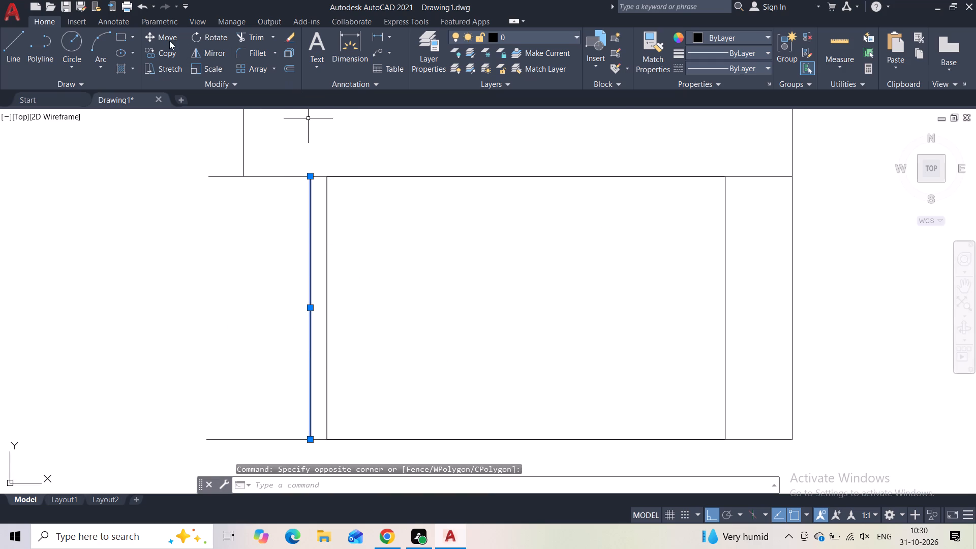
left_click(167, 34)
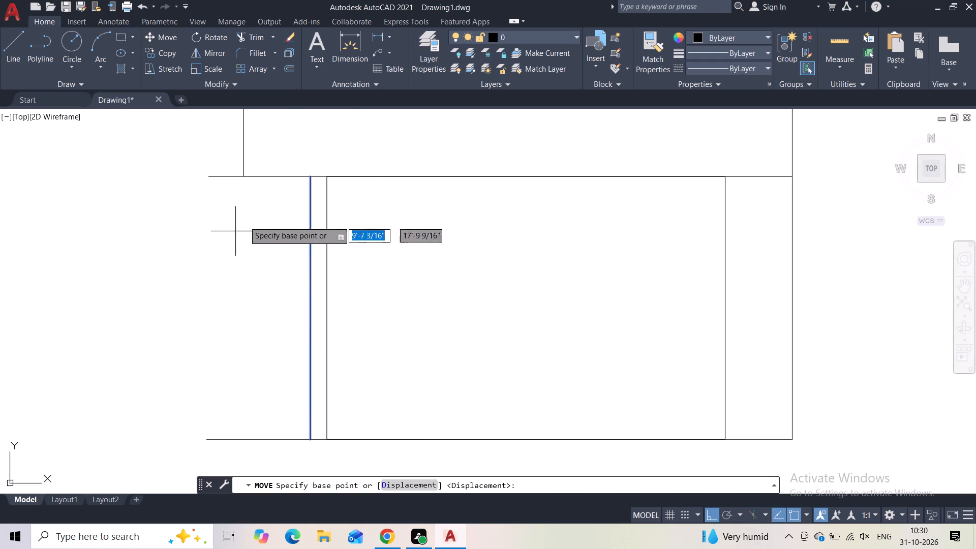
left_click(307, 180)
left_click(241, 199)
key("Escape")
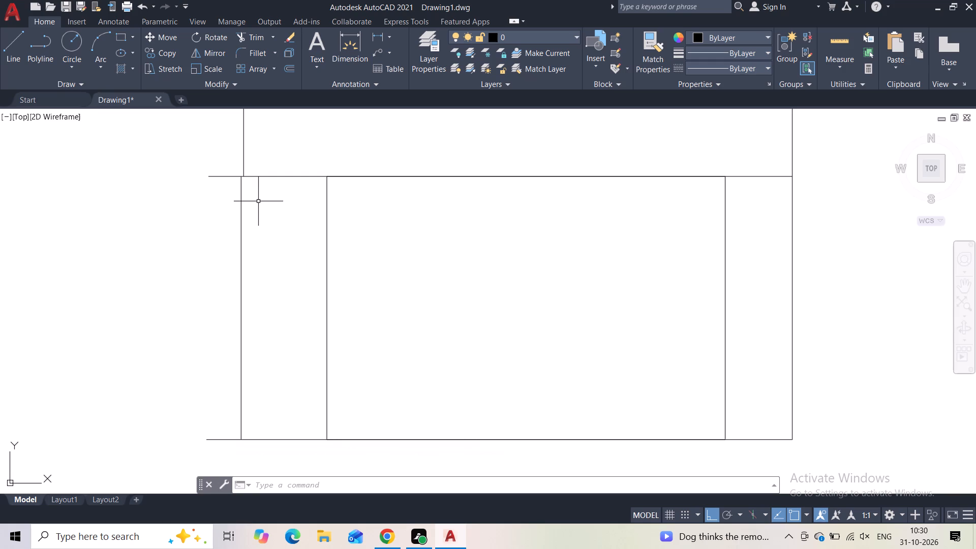
Offset the base line 2' downward.
scroll(323, 309, "down", 1)
middle_click_drag(324, 326, 306, 302)
left_click(281, 366)
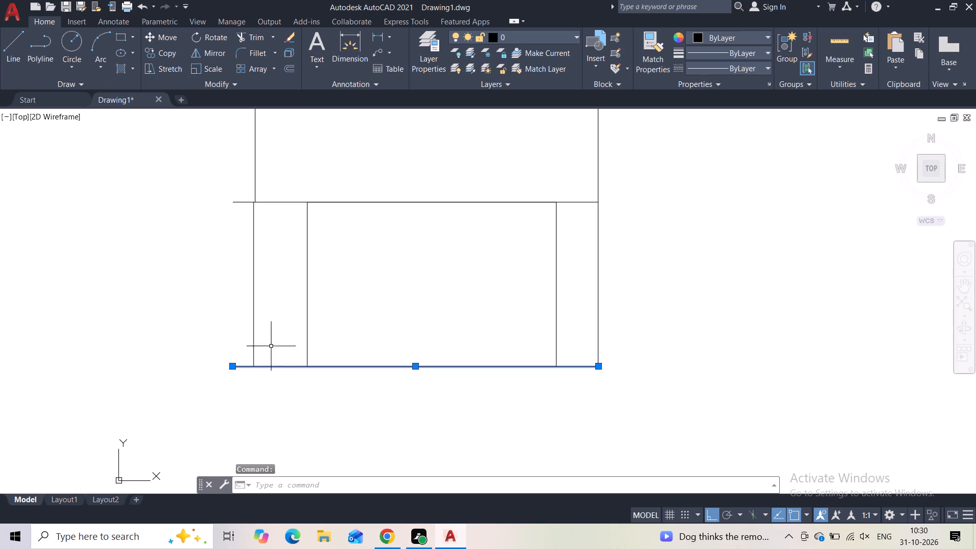
left_click(286, 67)
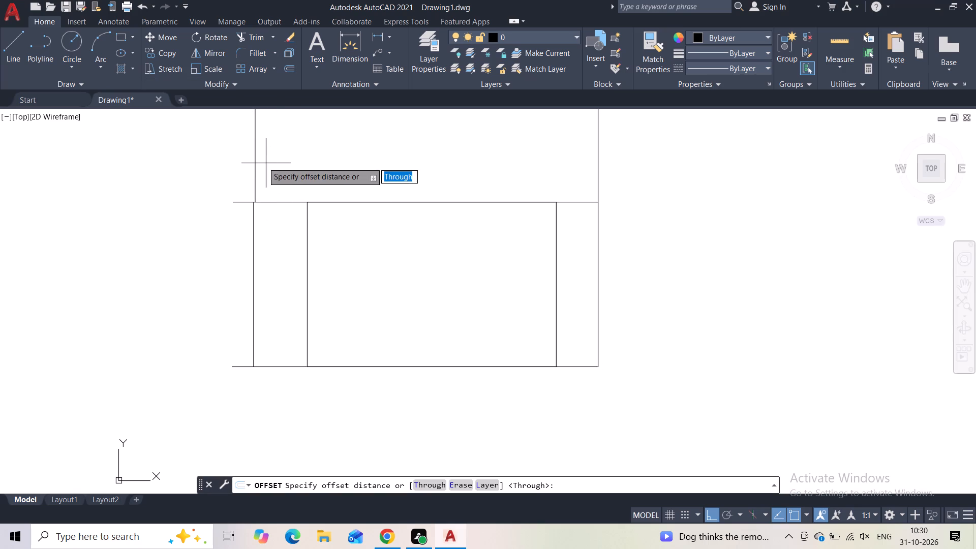
key("2")
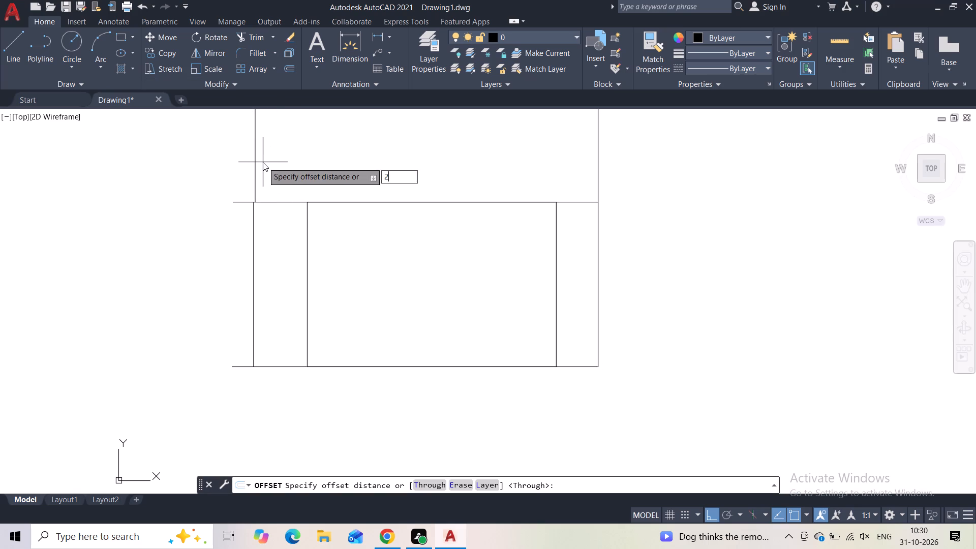
key("apostrophe")
key("Return")
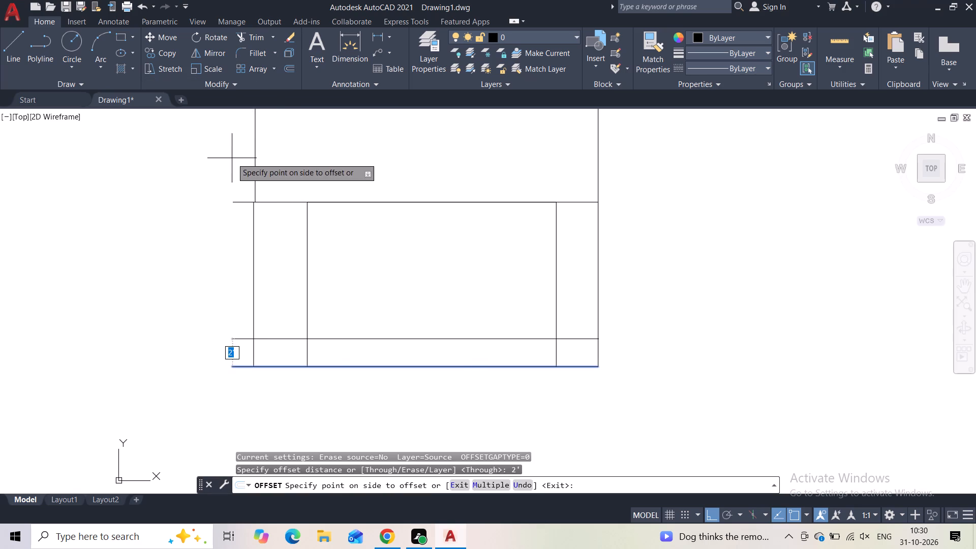
left_click(345, 437)
middle_click_drag(344, 371, 343, 371)
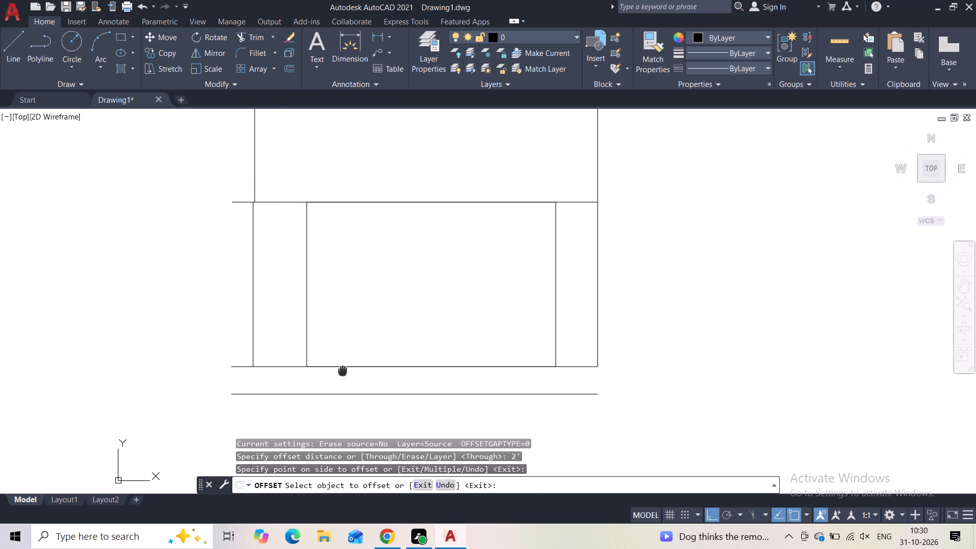
middle_click_drag(343, 371, 331, 276)
key("Escape")
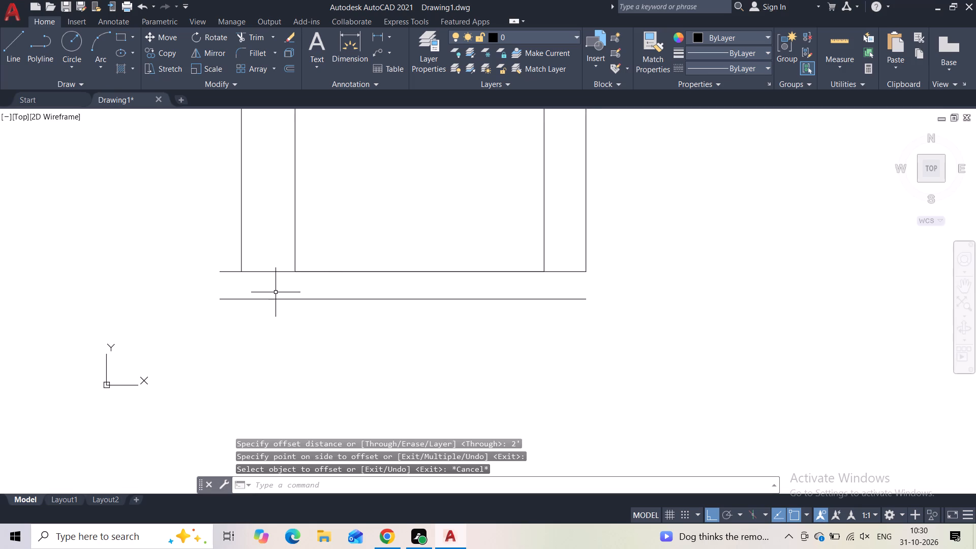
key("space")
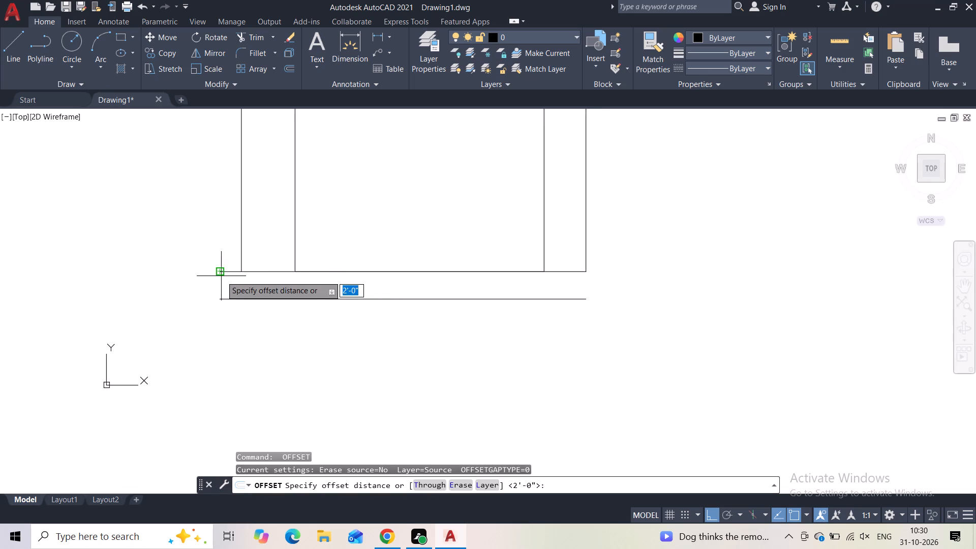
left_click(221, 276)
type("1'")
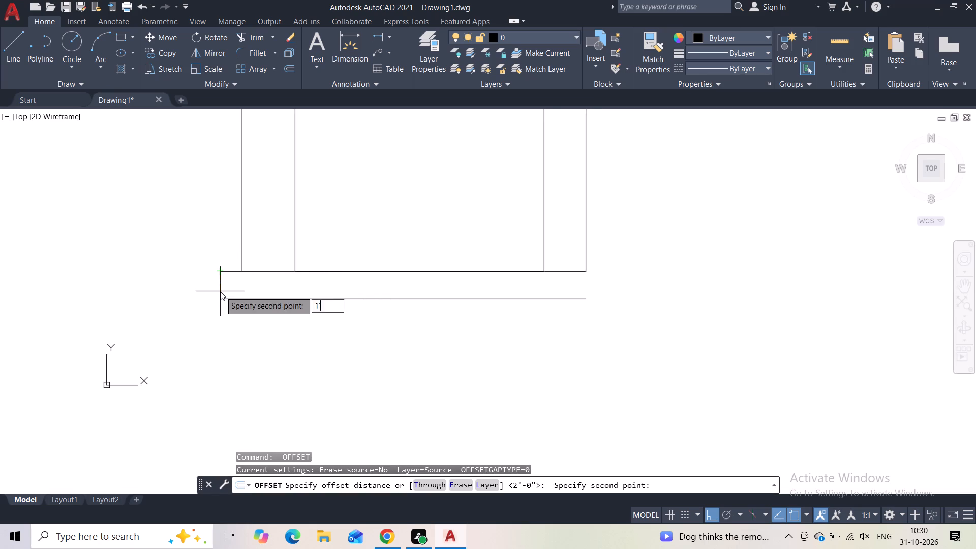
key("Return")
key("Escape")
Draw a 1' deep strip under the base line, running down from its left end, across and up to its right end.
left_click(21, 60)
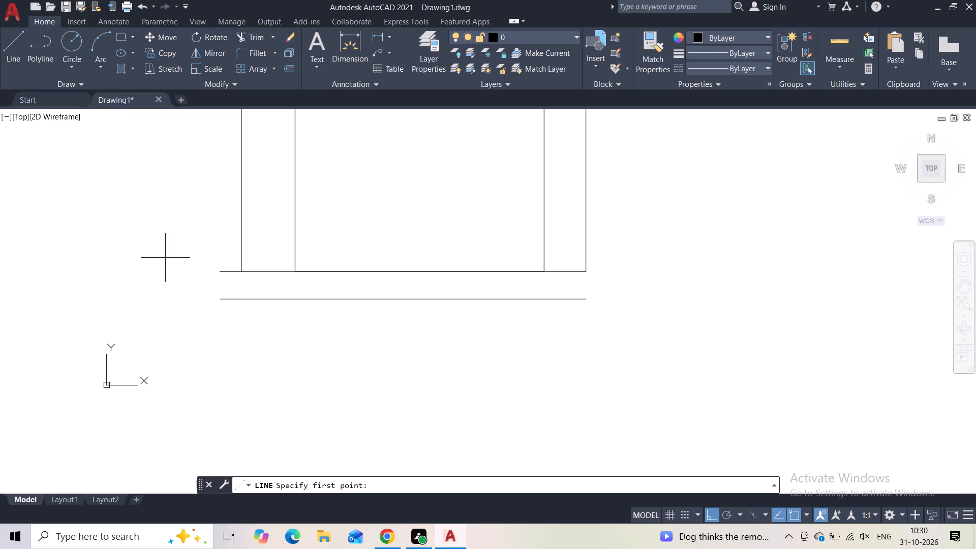
left_click(217, 269)
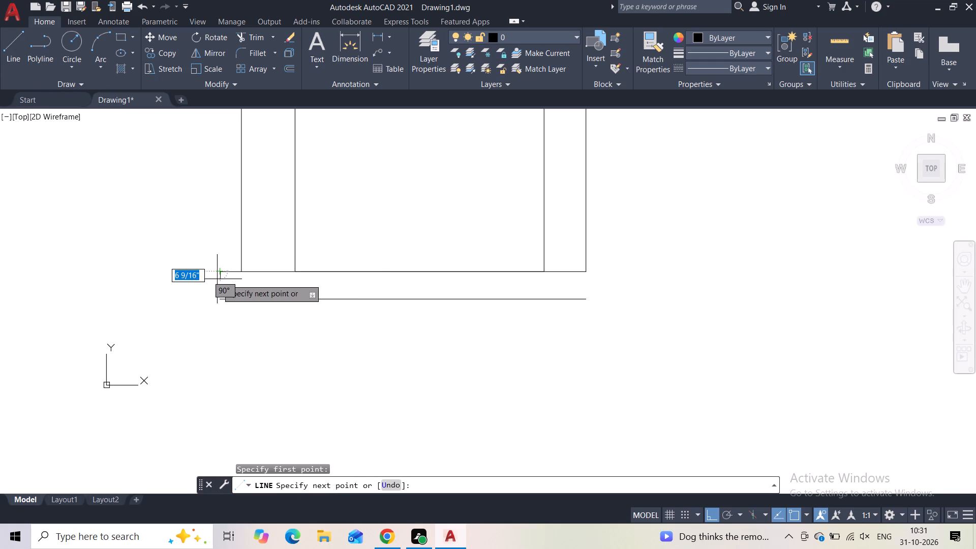
type("1'")
key("Return")
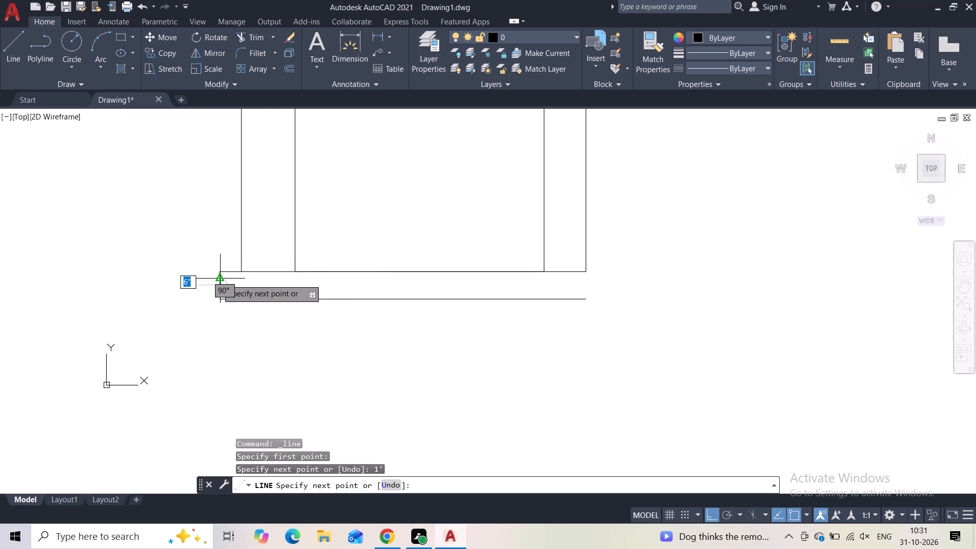
left_click(586, 285)
left_click(586, 276)
key("Escape")
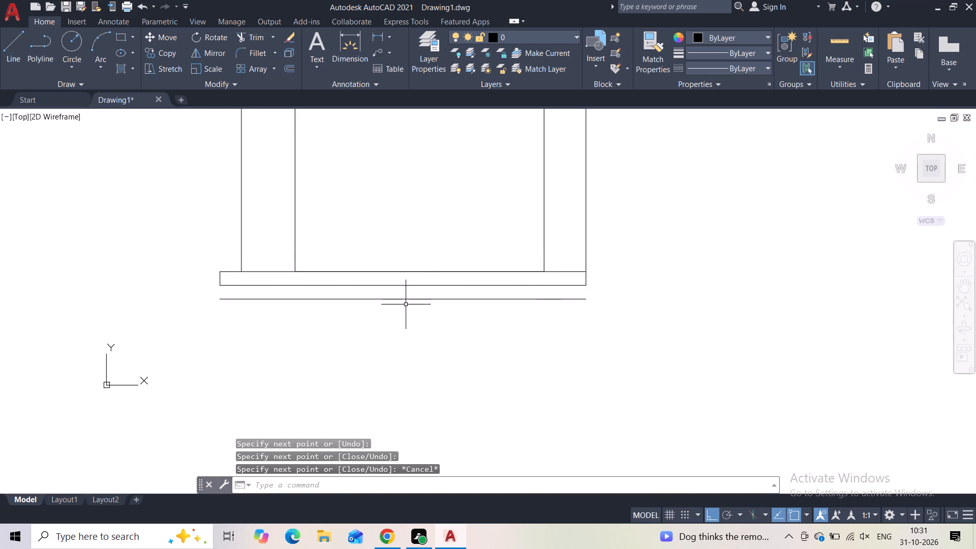
Draw a horizontal line about 14'-8" long extending left from the left end of the lowest line.
key("space")
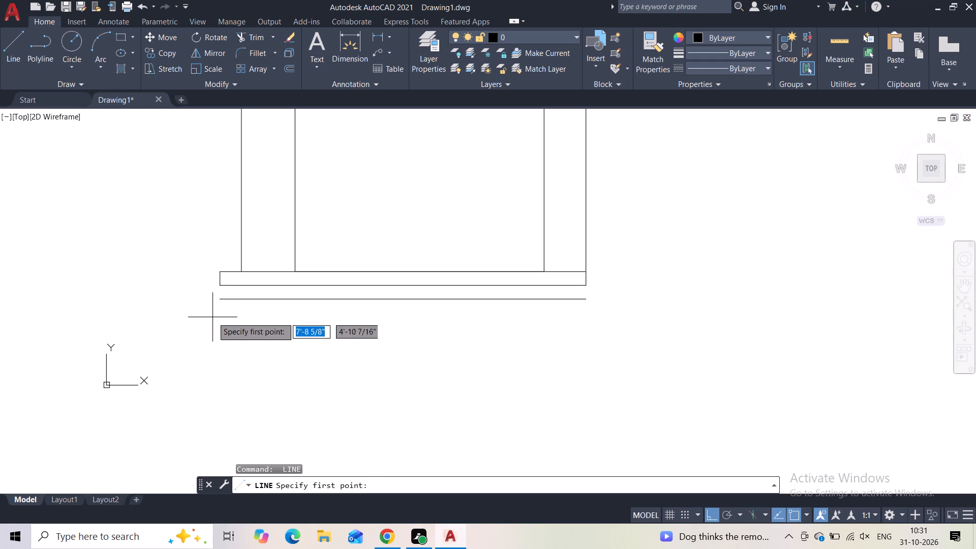
left_click(218, 299)
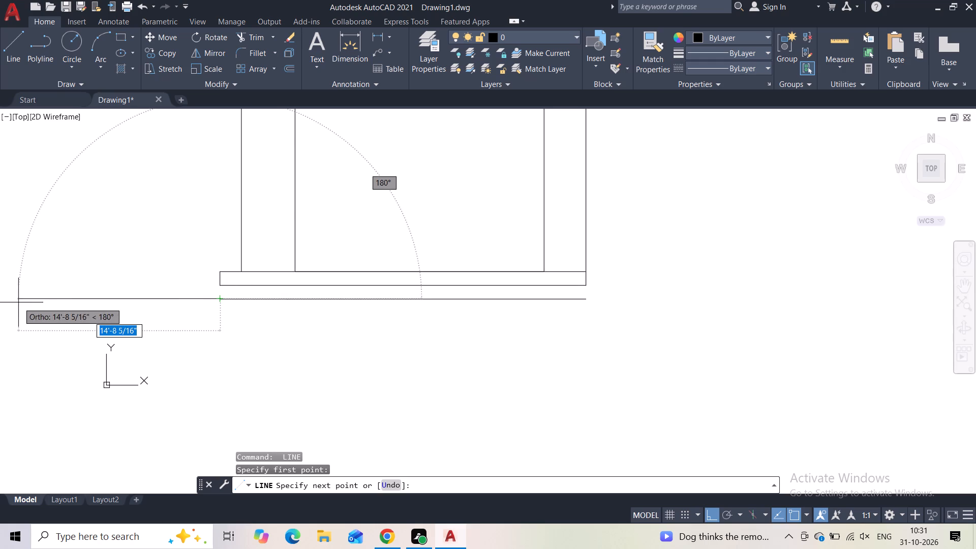
left_click(18, 302)
key("Escape")
Draw a short vertical line from the right end of the lowest line up to the strip's lower-right corner.
key("space")
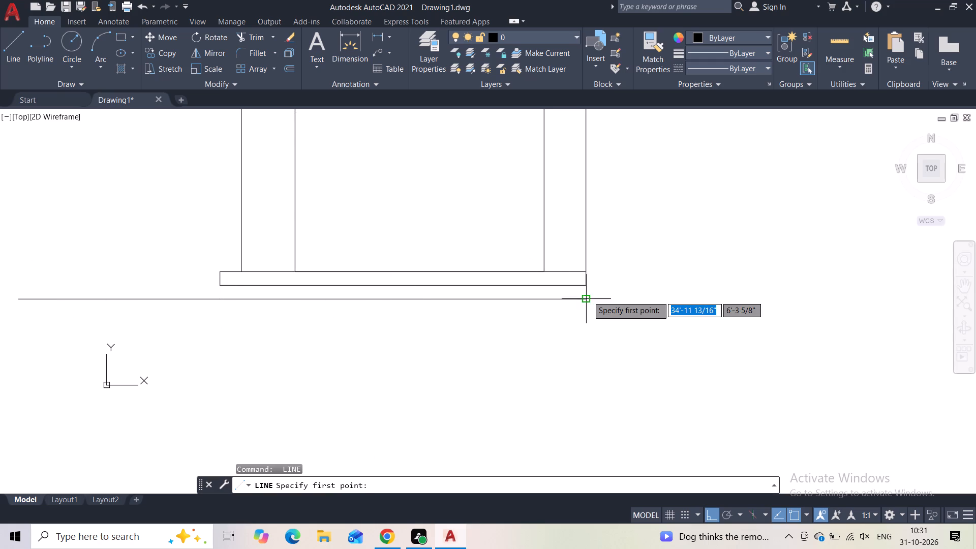
scroll(588, 296, "up", 1)
left_click(588, 296)
left_click(588, 279)
key("Escape")
scroll(607, 272, "down", 1)
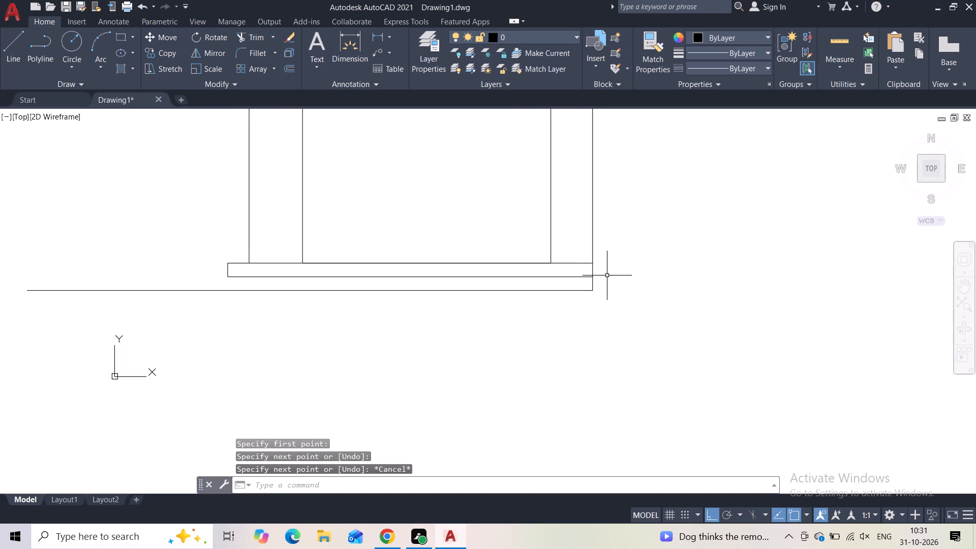
Move the lower-left vertical line left by its midpoint, just past the strip's left end.
middle_click_drag(484, 224, 487, 305)
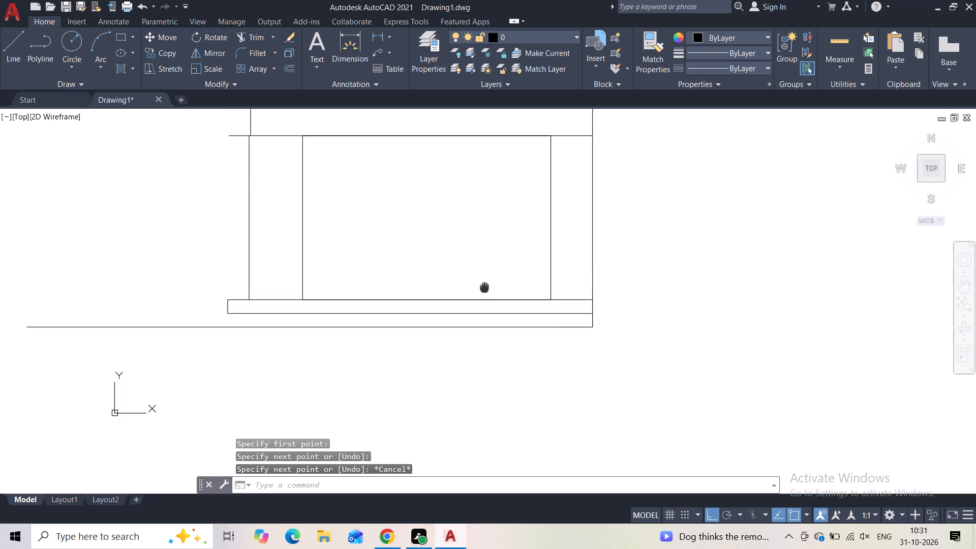
middle_click_drag(487, 305, 487, 307)
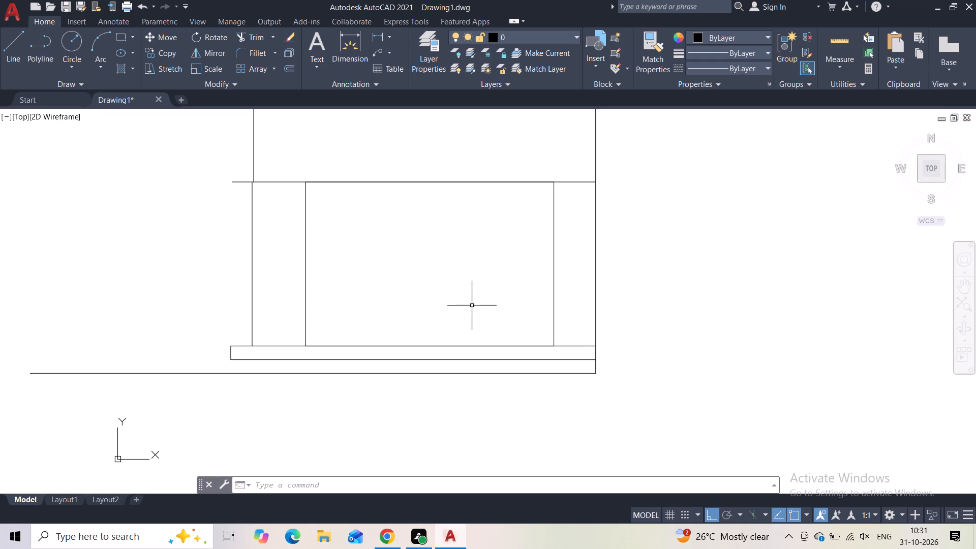
left_click(260, 254)
left_click(241, 258)
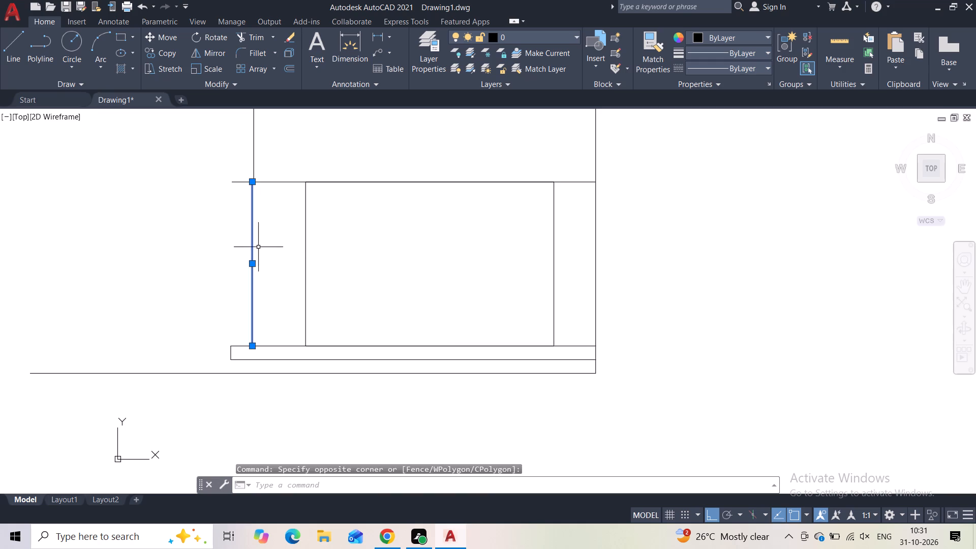
left_click(252, 262)
left_click(219, 266)
key("Escape")
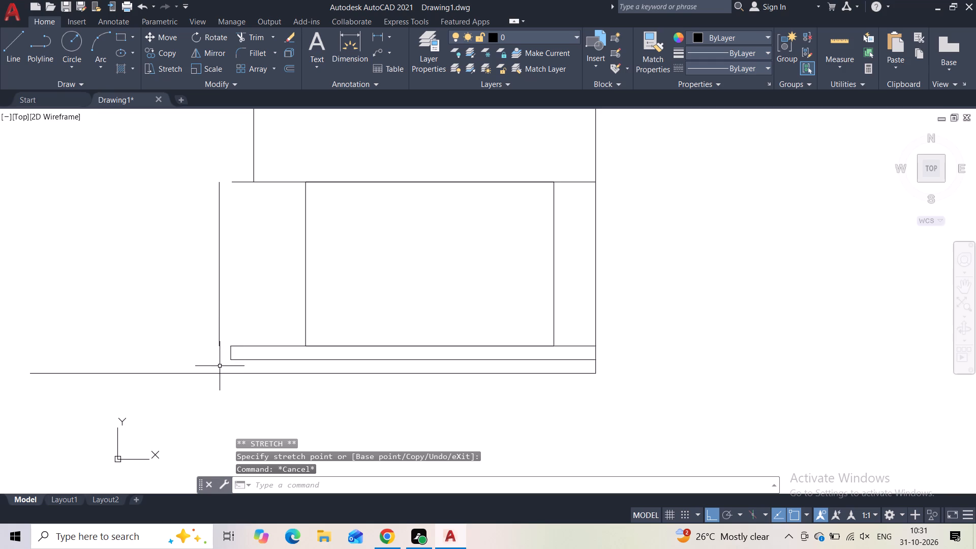
Stretch the lower rectangle's left edge outward to just right of the upper-left vertical line.
left_click(319, 262)
left_click(288, 276)
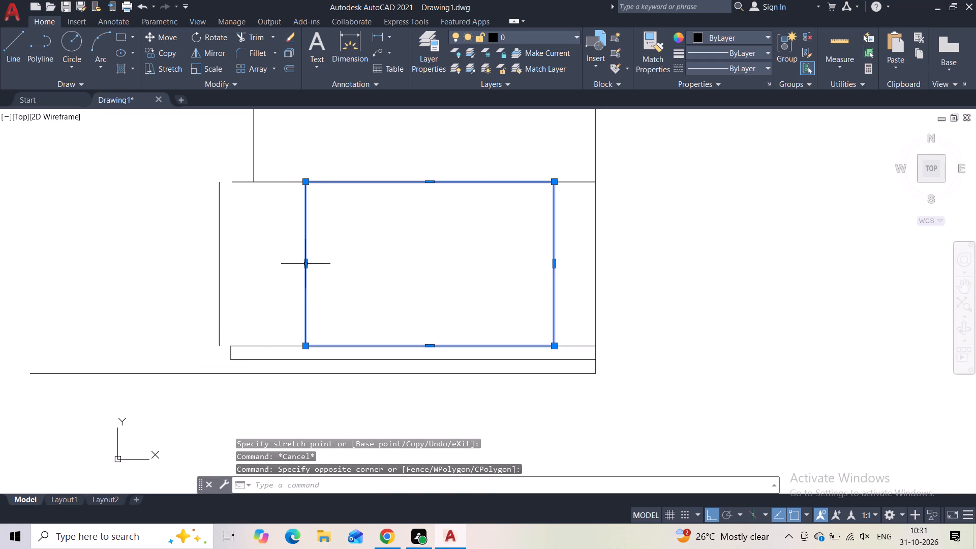
left_click(308, 265)
left_click(263, 272)
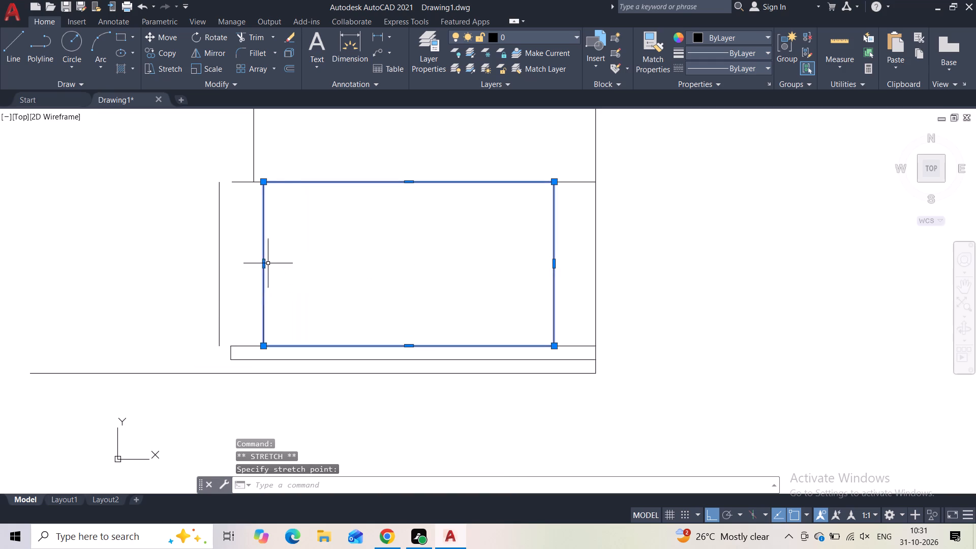
key("Escape")
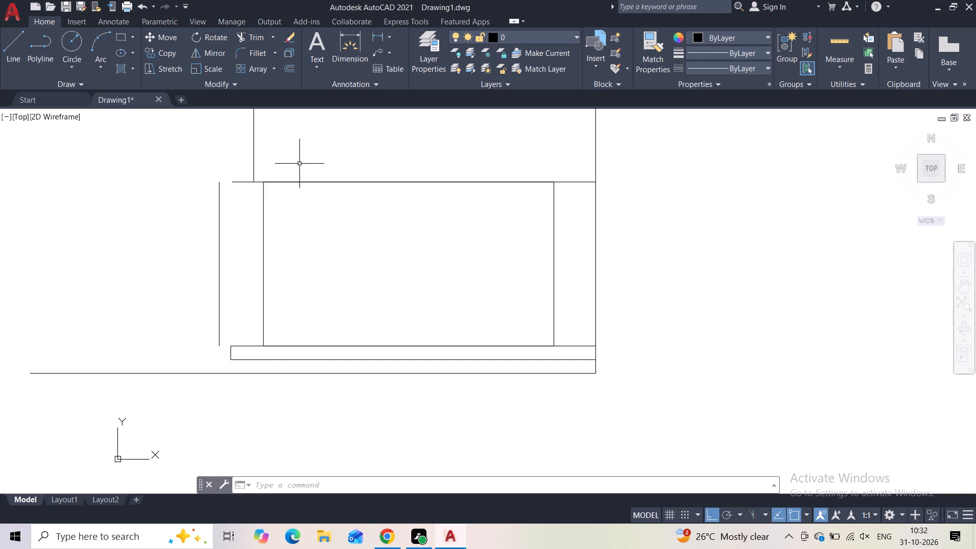
Stretch the lower rectangle's left edge outward past the upper-left vertical line, just short of the base strip's left end.
scroll(288, 220, "down", 1)
left_click(284, 227)
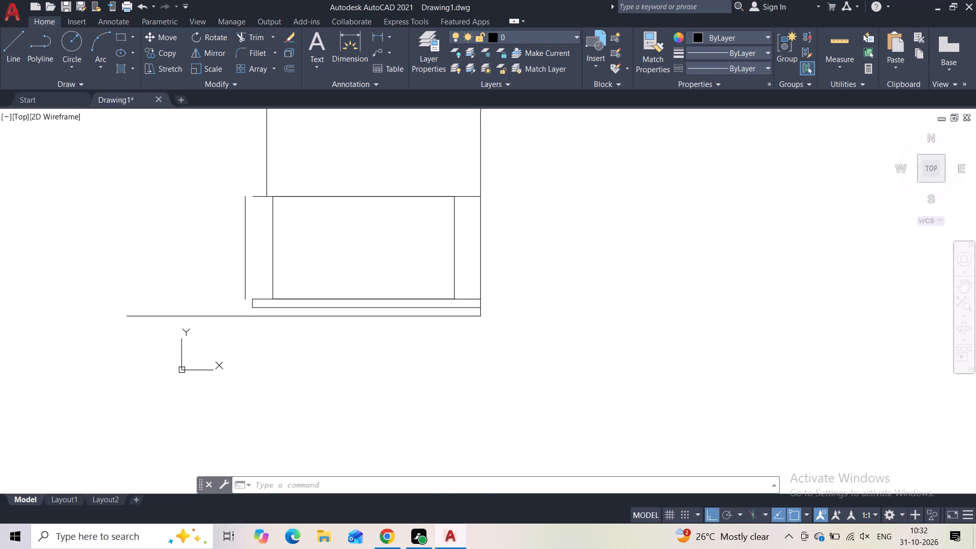
left_click(266, 232)
left_click(274, 250)
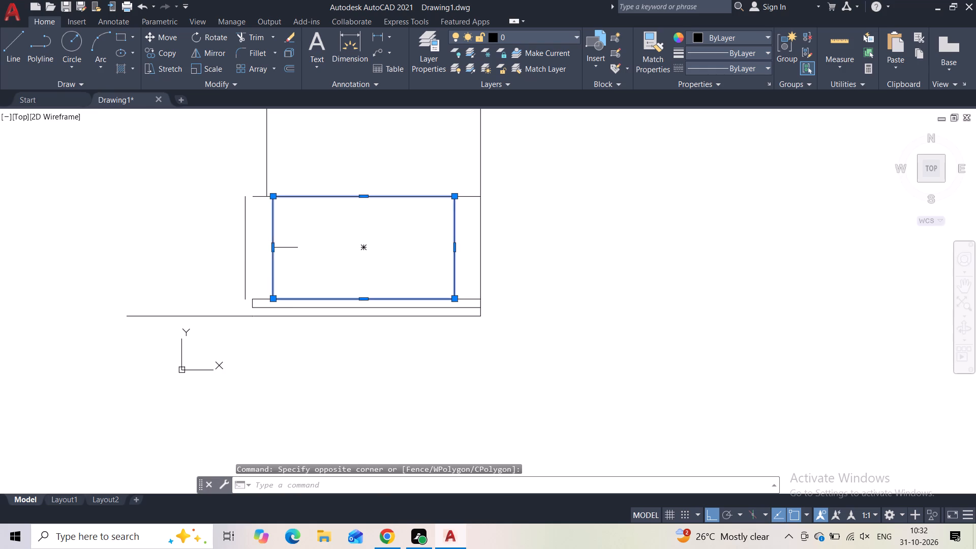
left_click(259, 253)
key("Escape")
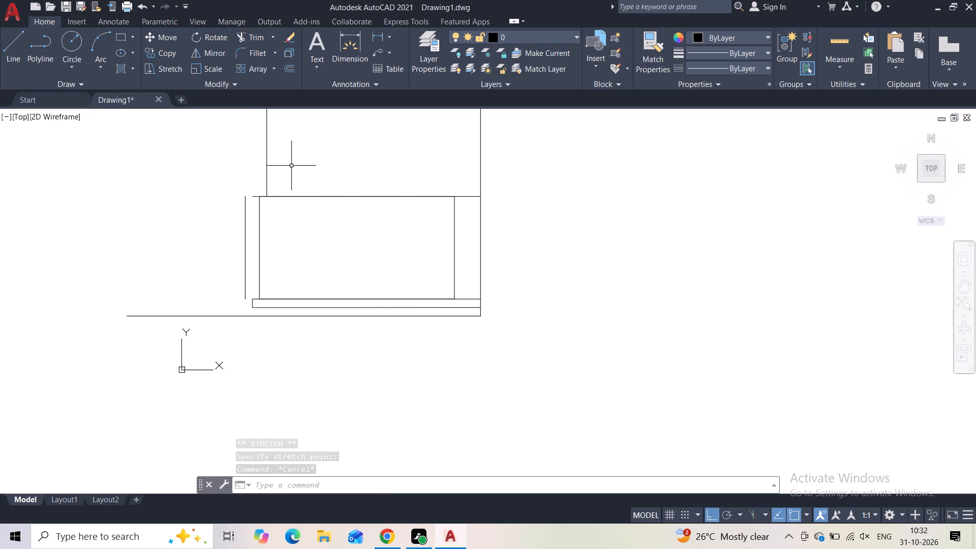
Stretch the lower rectangle's right edge outward about 2'-5", just short of the right vertical line.
scroll(444, 272, "up", 1)
left_click(468, 237)
left_click(440, 237)
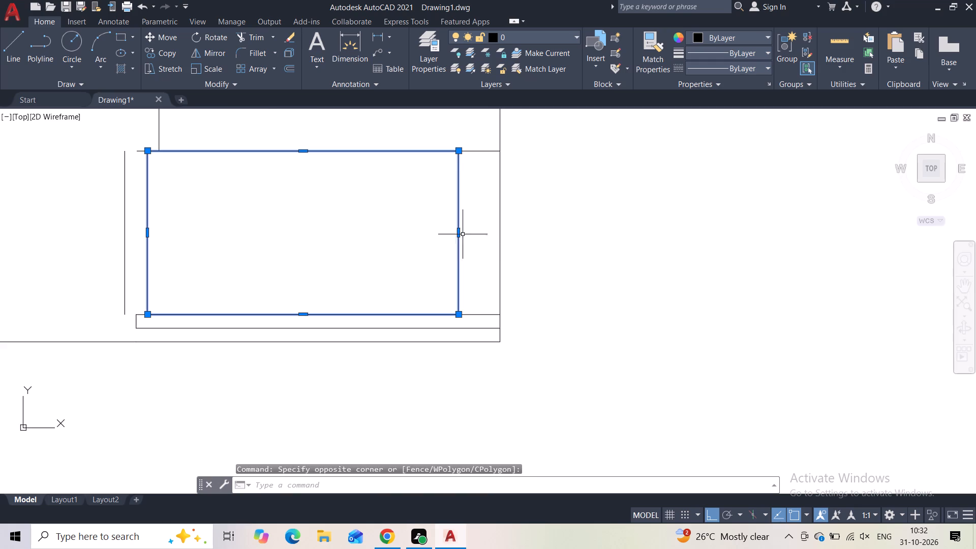
left_click(461, 233)
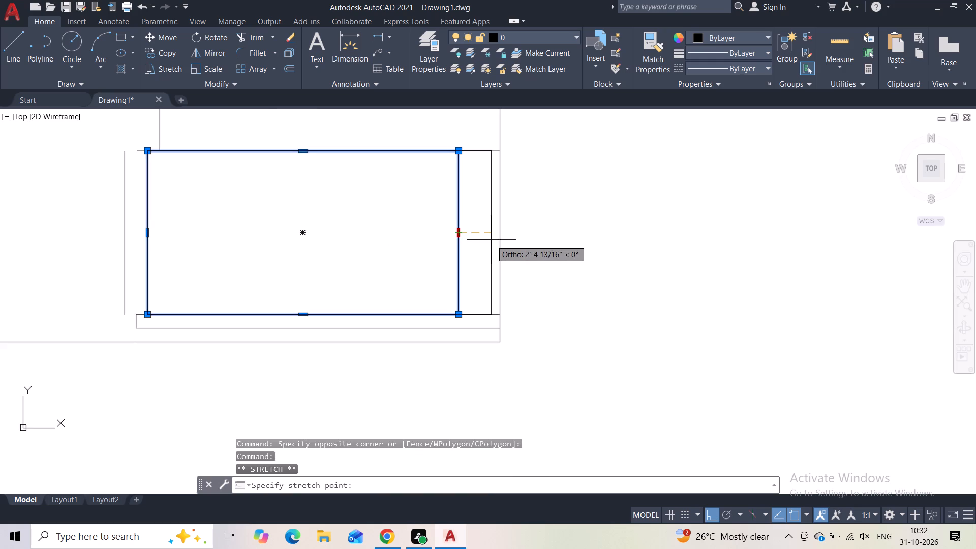
left_click(491, 240)
key("Escape")
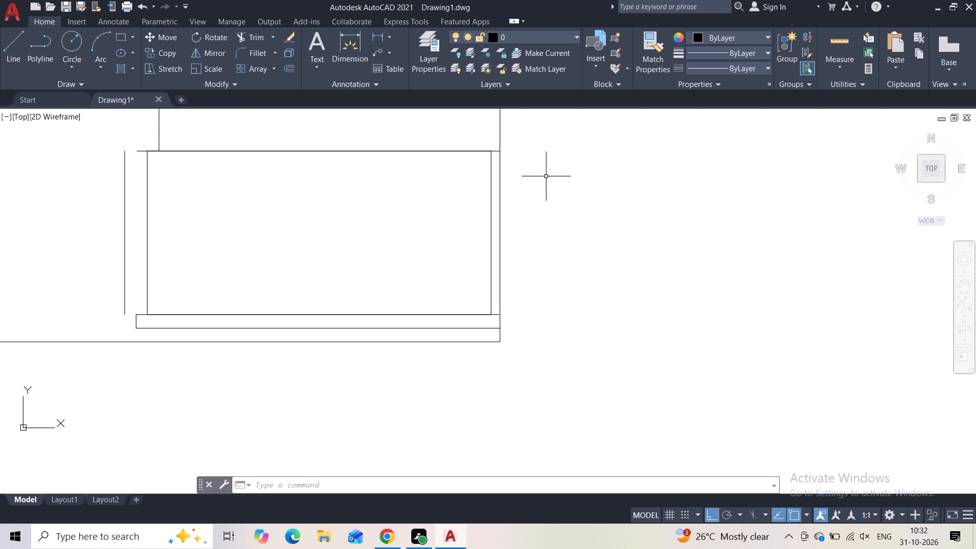
Join the upper and lower vertical lines on the layout's right side into one line.
scroll(490, 217, "down", 1)
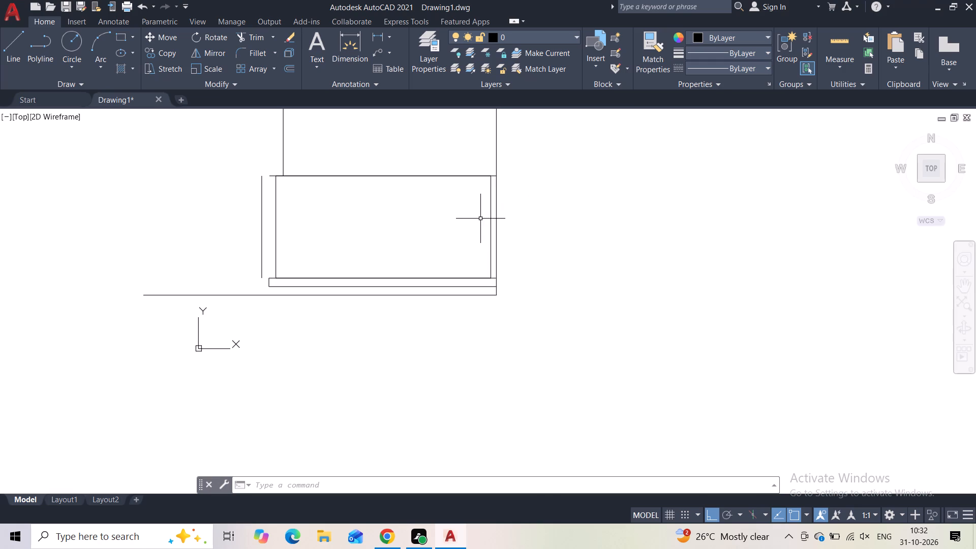
scroll(470, 228, "down", 1)
middle_click_drag(469, 227, 468, 254)
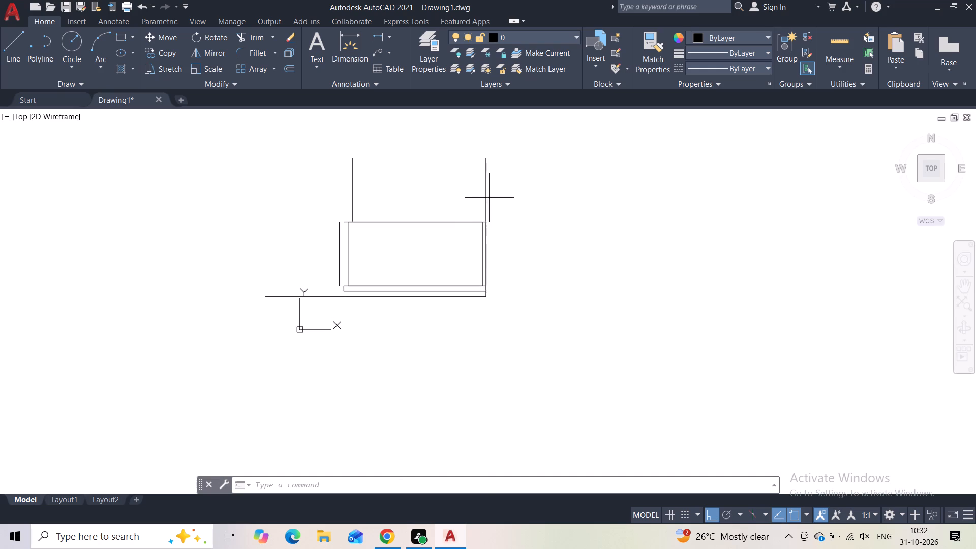
left_click(489, 198)
left_click(481, 198)
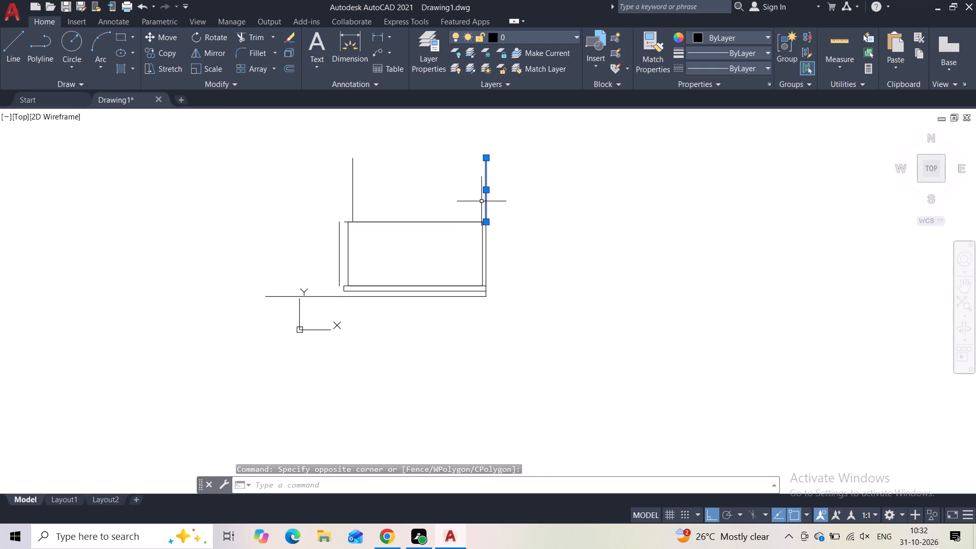
scroll(492, 256, "up", 1)
left_click(482, 232)
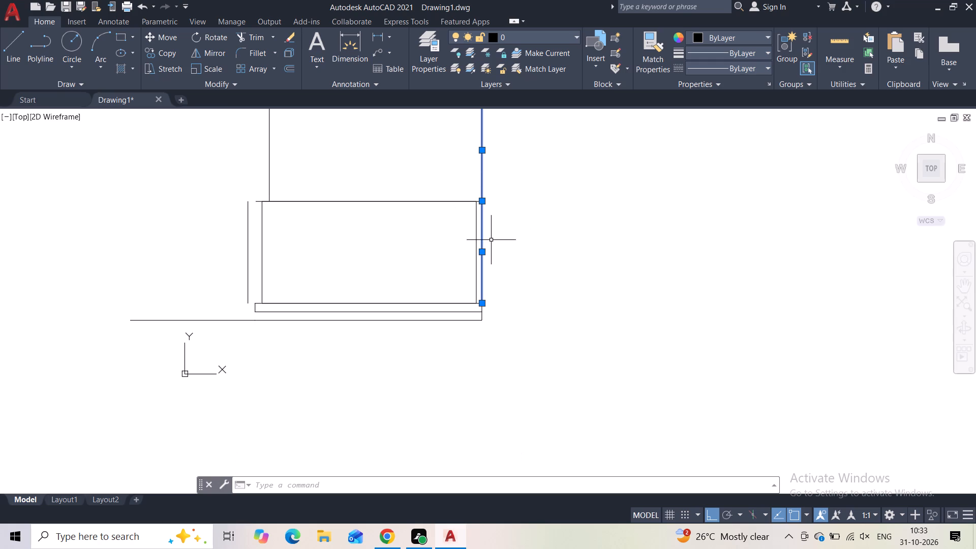
key("j")
key("Return")
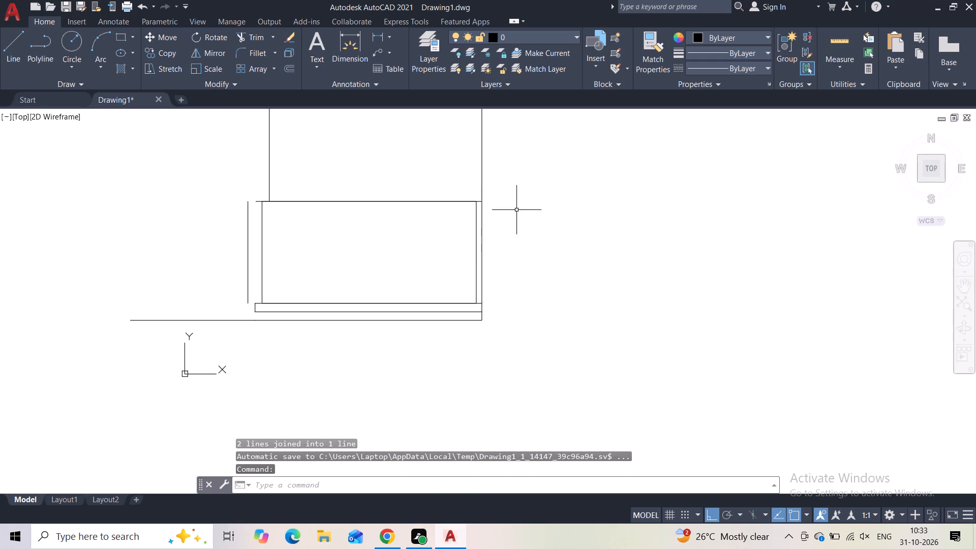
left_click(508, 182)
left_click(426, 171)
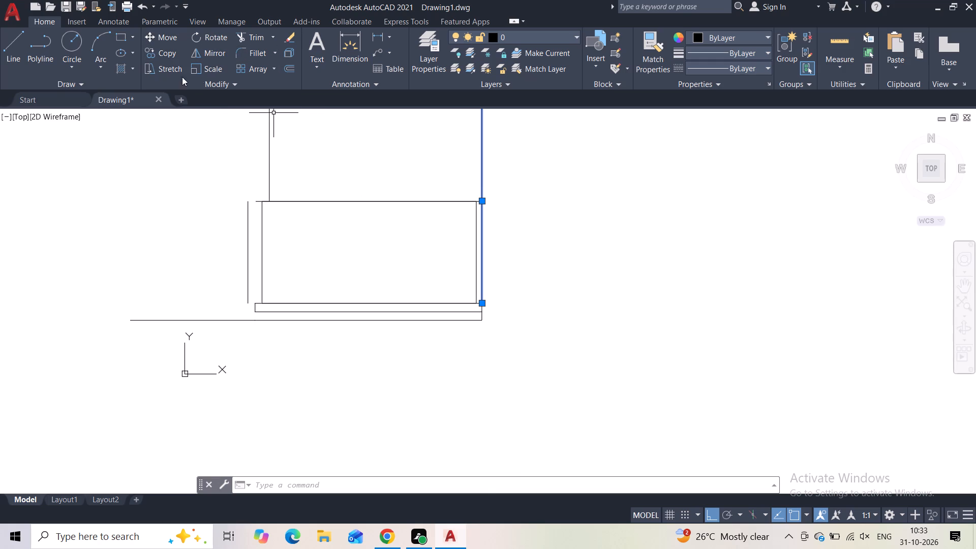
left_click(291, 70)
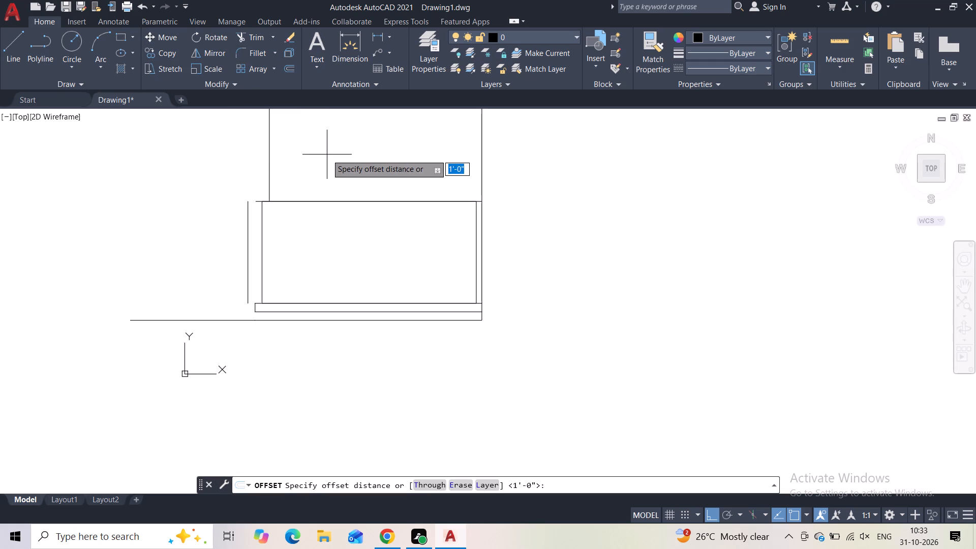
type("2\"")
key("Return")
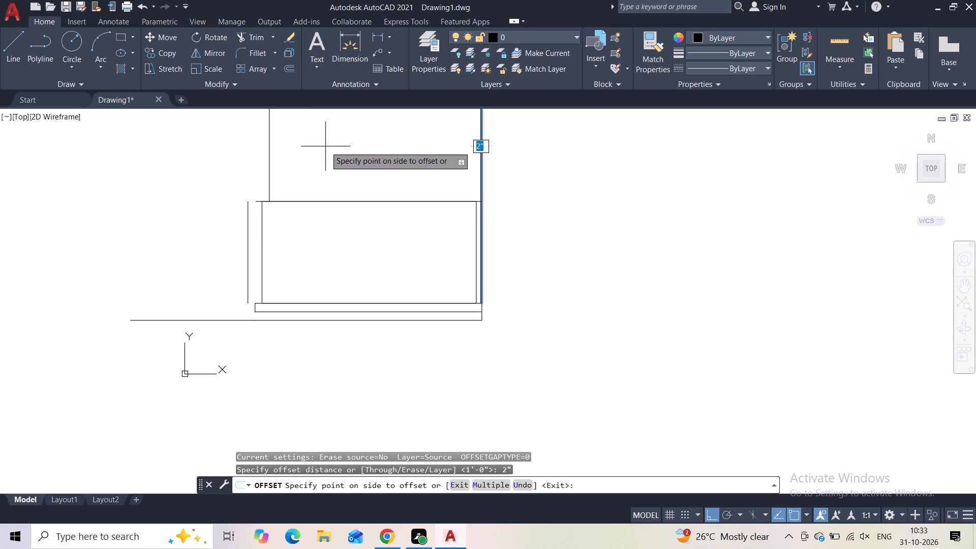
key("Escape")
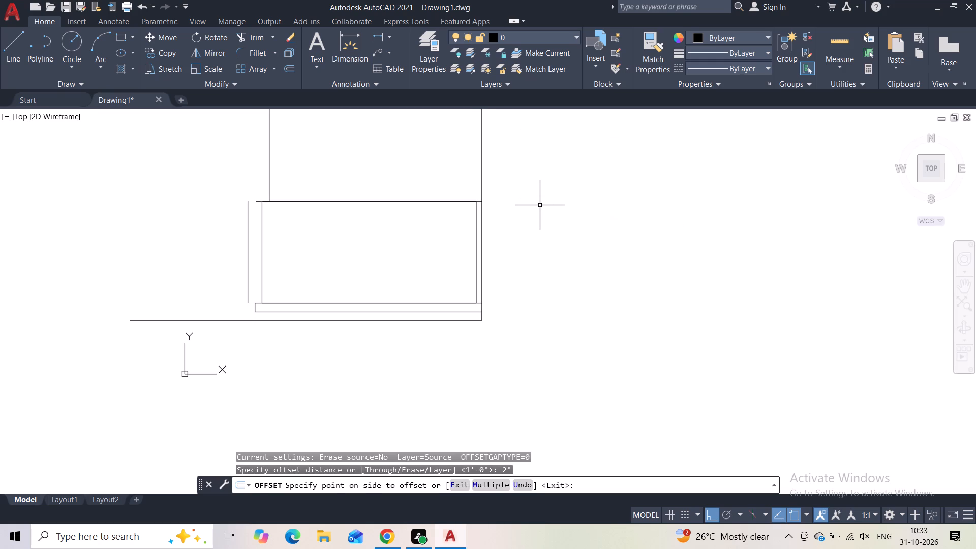
Offset the joined right vertical line 3" outward to the right.
middle_click_drag(479, 165, 489, 246)
scroll(489, 246, "up", 2)
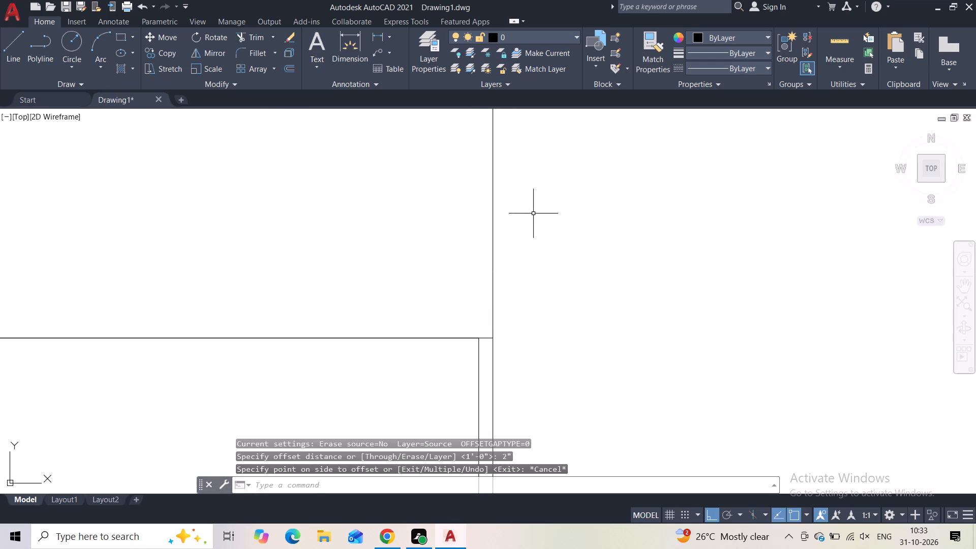
left_click(533, 213)
left_click(433, 212)
left_click(290, 65)
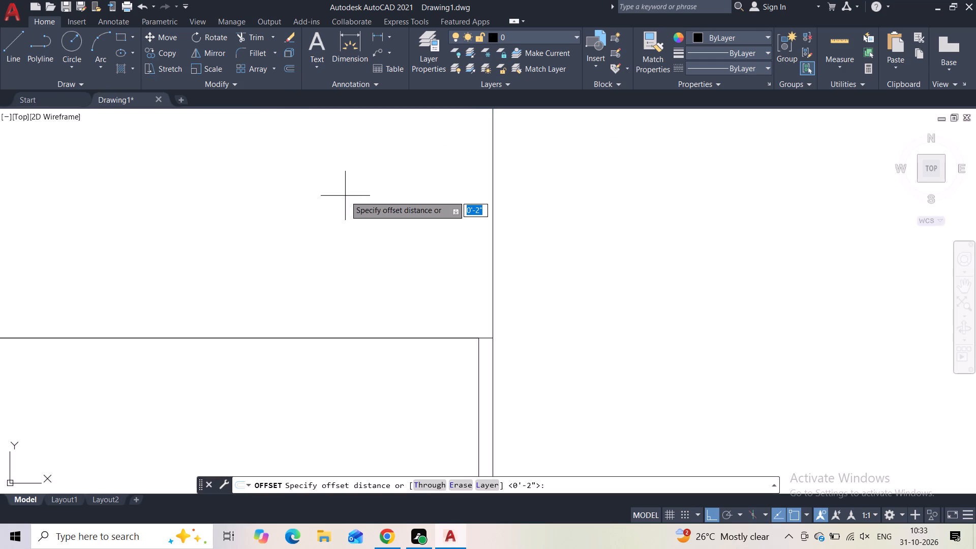
type("3\"")
key("Return")
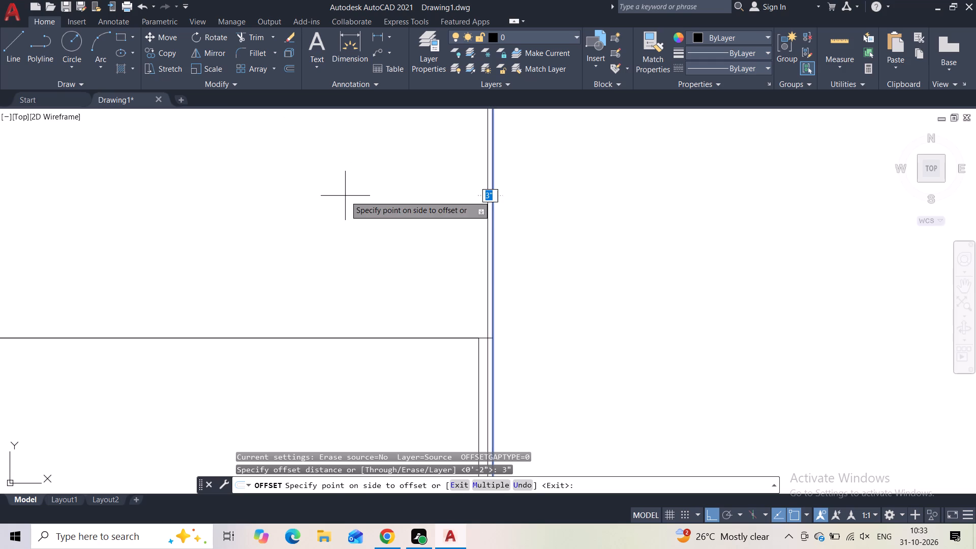
left_click(548, 224)
key("Escape")
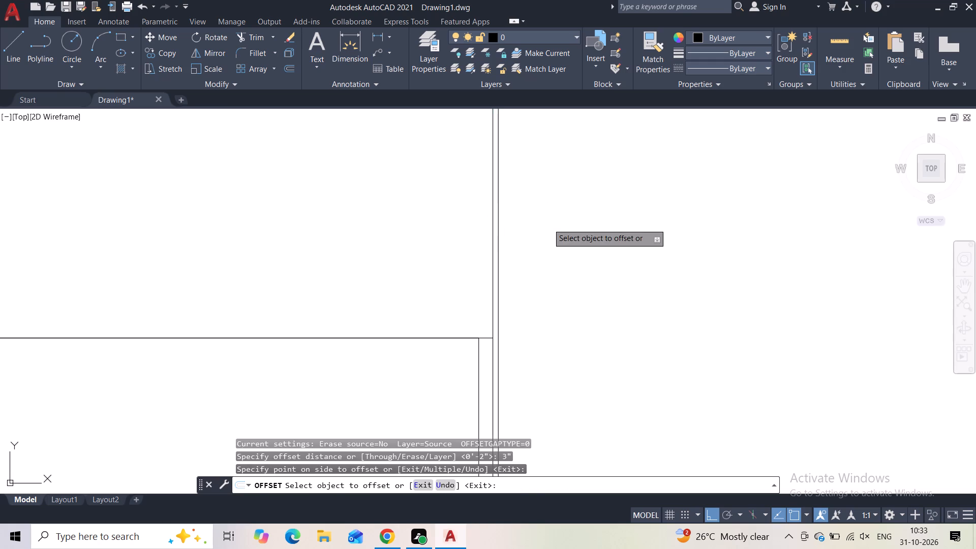
Draw lines from the outer right line's lower end down to the lowest line's level and across to the base's lower-right corner.
scroll(548, 224, "down", 1)
middle_click_drag(544, 242, 545, 155)
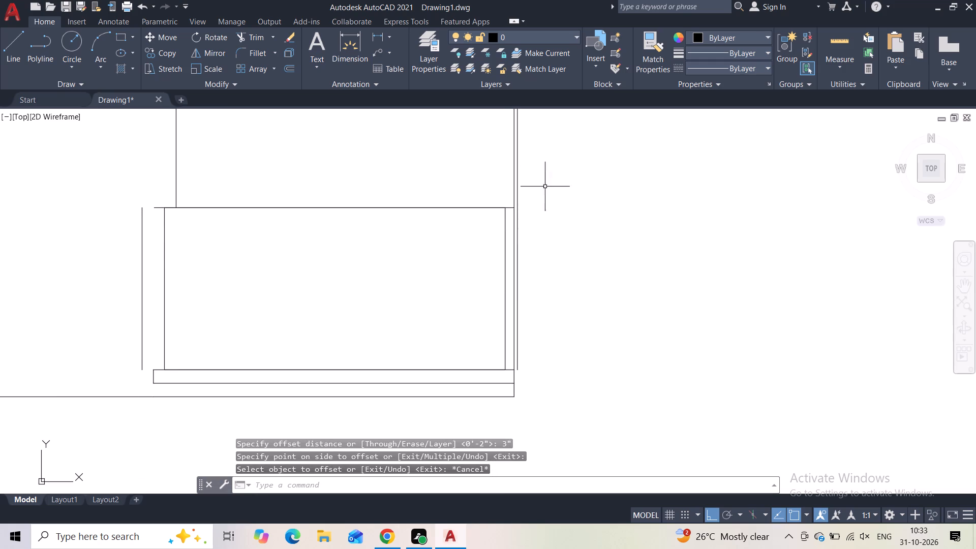
middle_click_drag(539, 346, 532, 253)
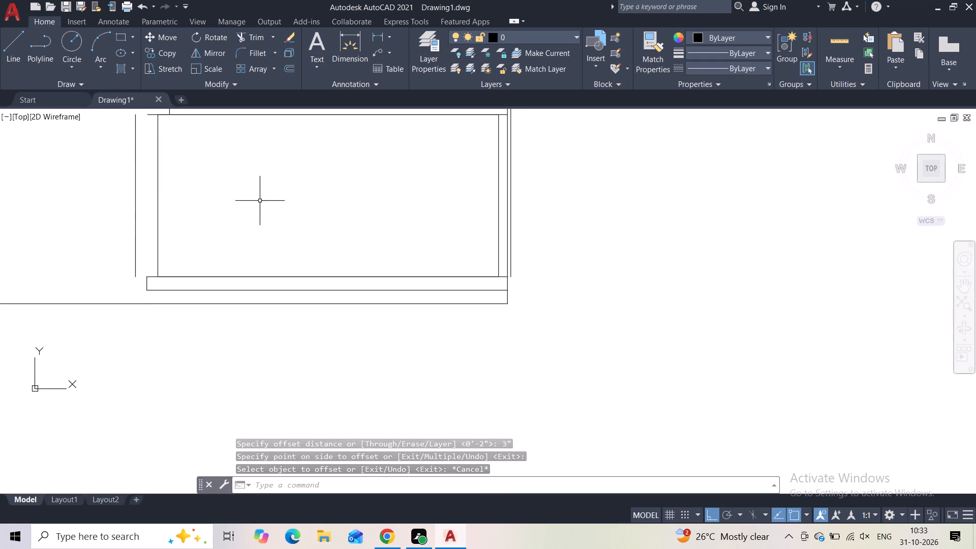
left_click(13, 42)
scroll(538, 283, "up", 3)
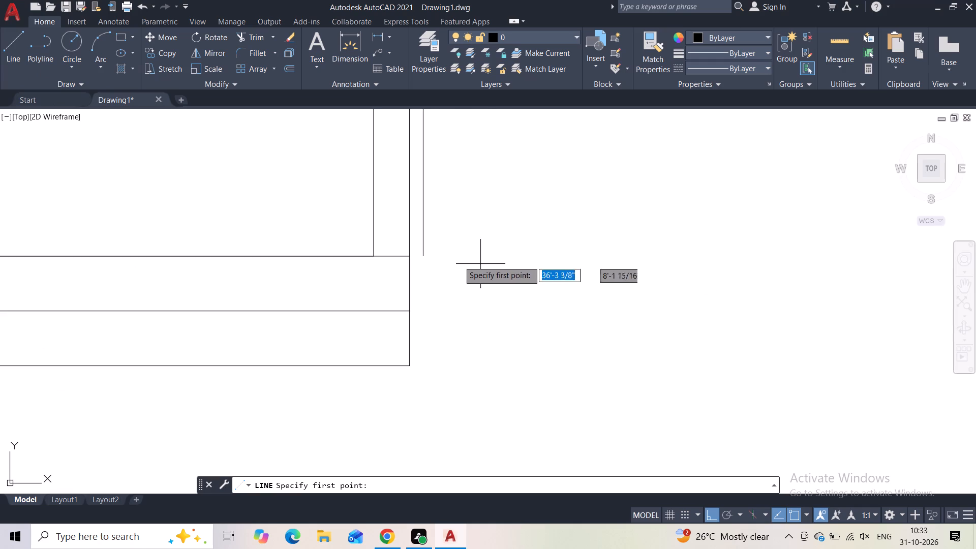
left_click(426, 254)
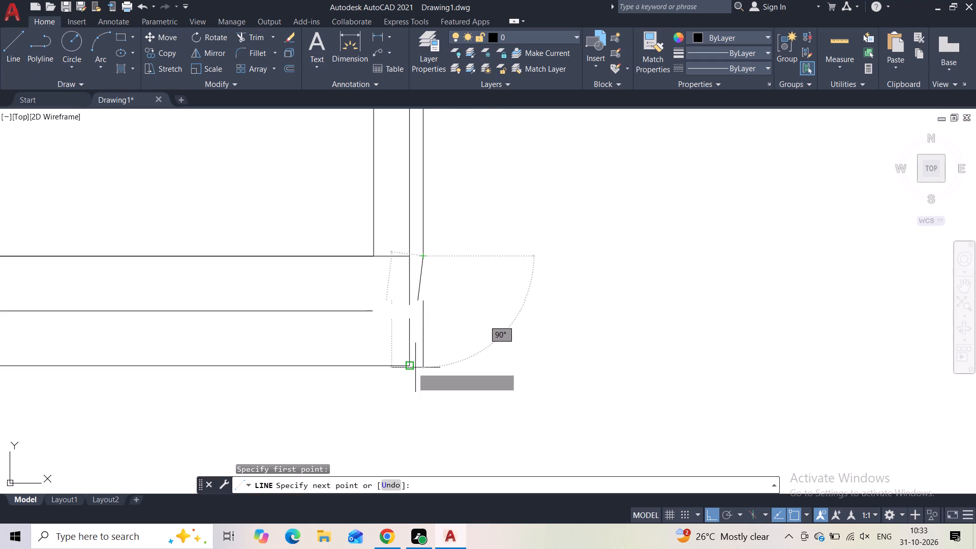
left_click(420, 367)
left_click(412, 367)
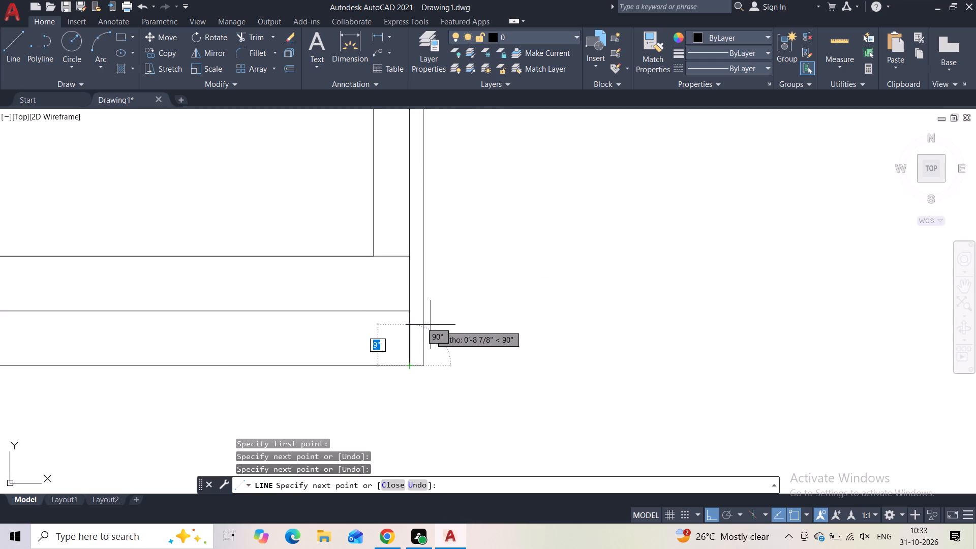
key("Escape")
With ortho off, draw a diagonal line about 1'-5" long at about 50° up and right from near the outer right line's top.
scroll(437, 299, "down", 2)
middle_click_drag(437, 277, 450, 351)
scroll(450, 352, "down", 1)
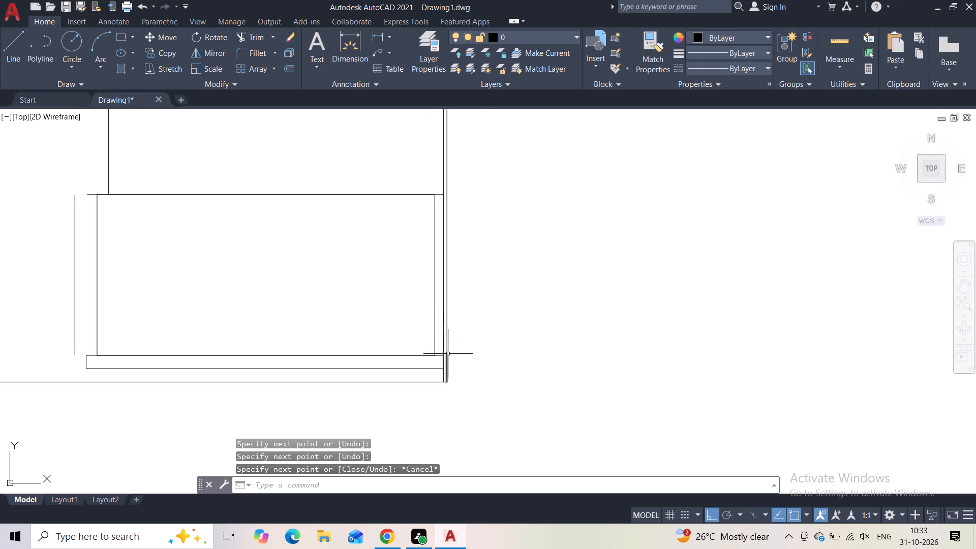
middle_click_drag(459, 233, 484, 360)
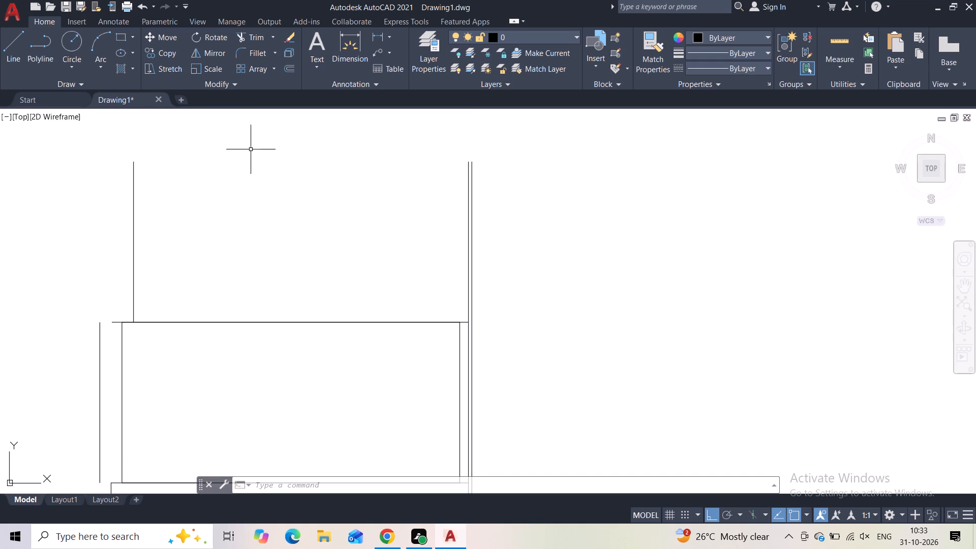
left_click(8, 58)
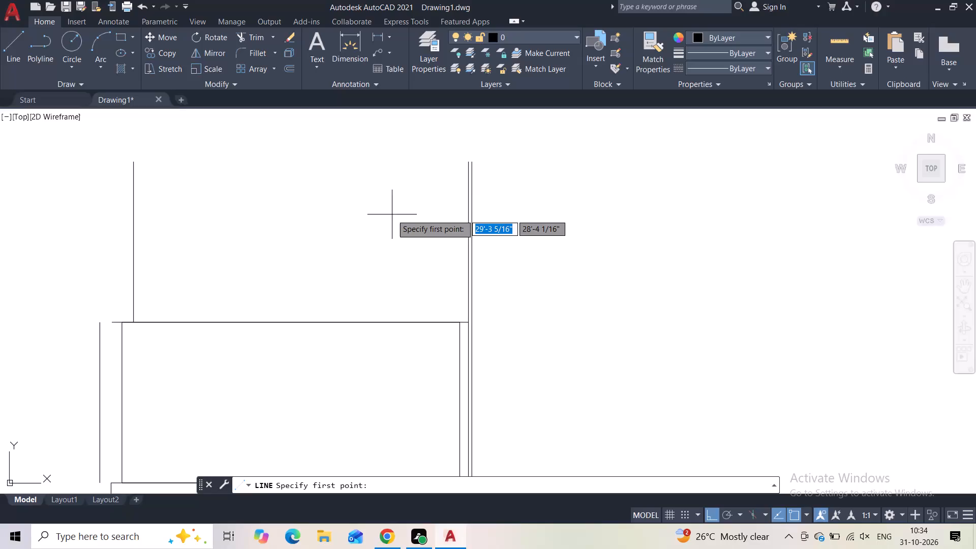
middle_click_drag(498, 167, 510, 219)
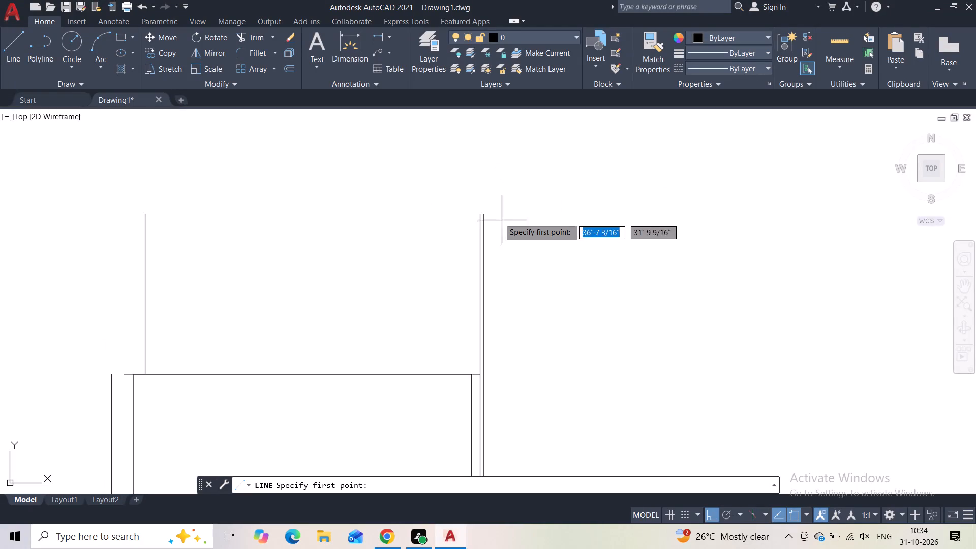
scroll(486, 217, "up", 3)
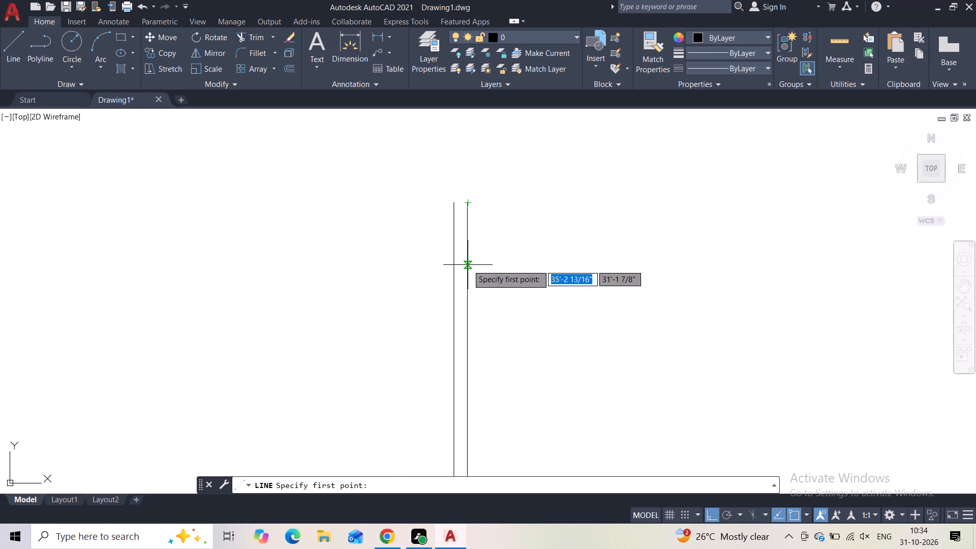
left_click(468, 265)
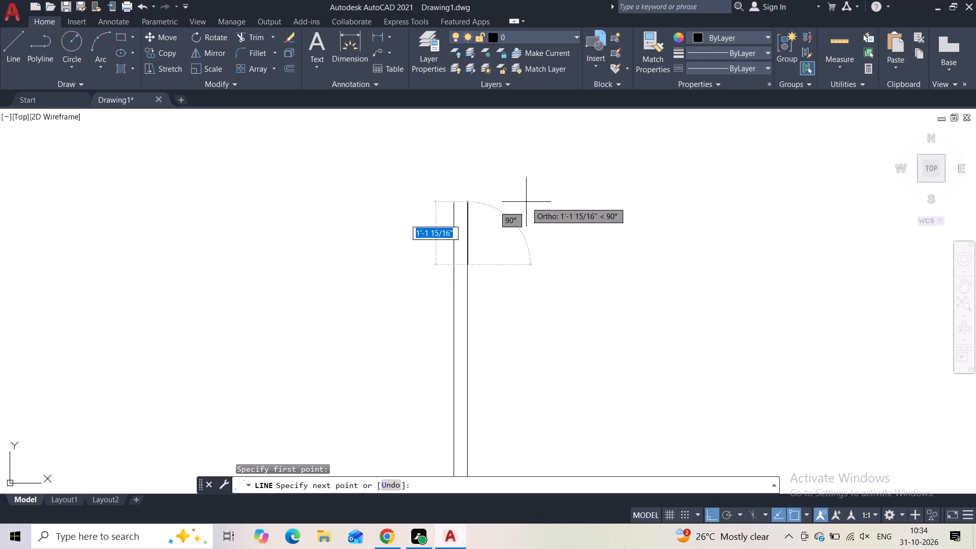
key("F8")
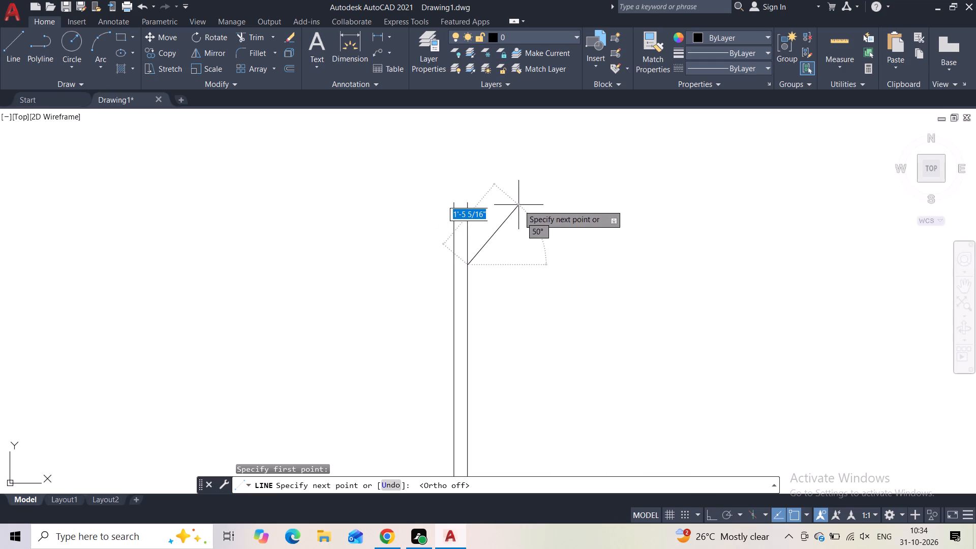
left_click(518, 205)
key("Escape")
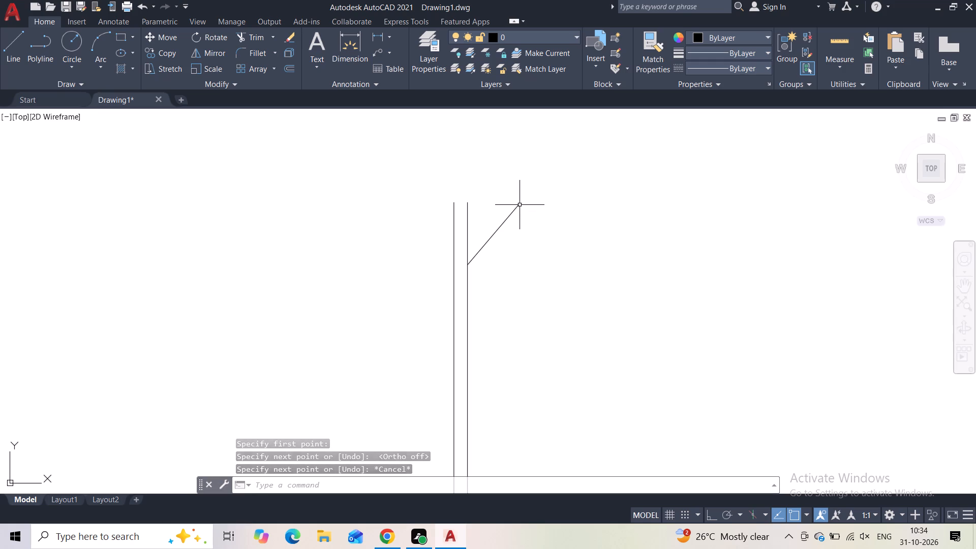
Shorten the outer right vertical line so its top end meets the lower end of the diagonal line.
scroll(469, 222, "up", 1)
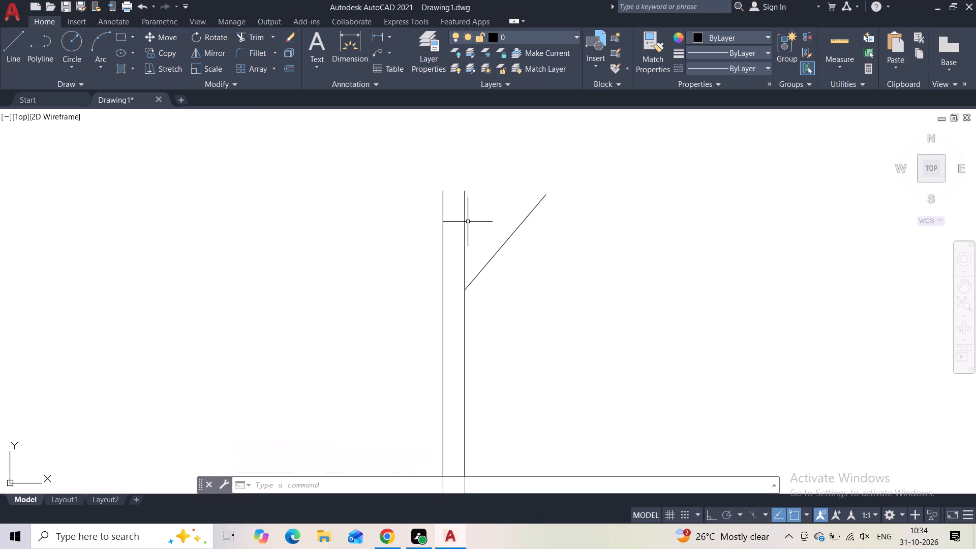
left_click(468, 222)
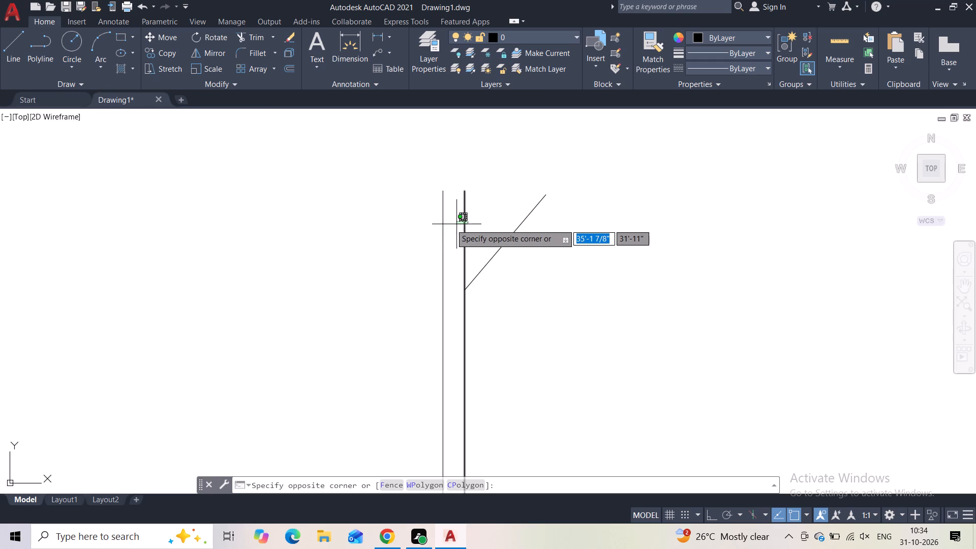
left_click(451, 205)
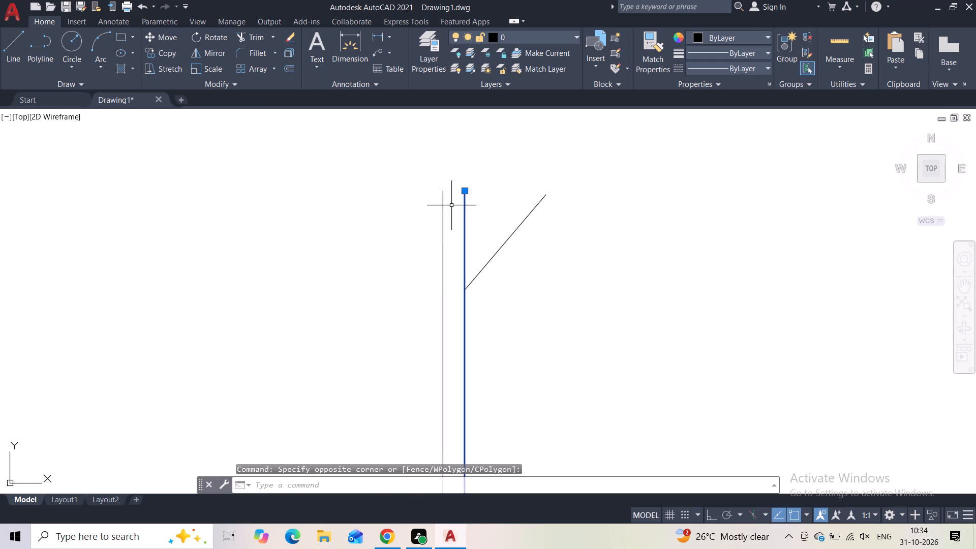
left_click(465, 190)
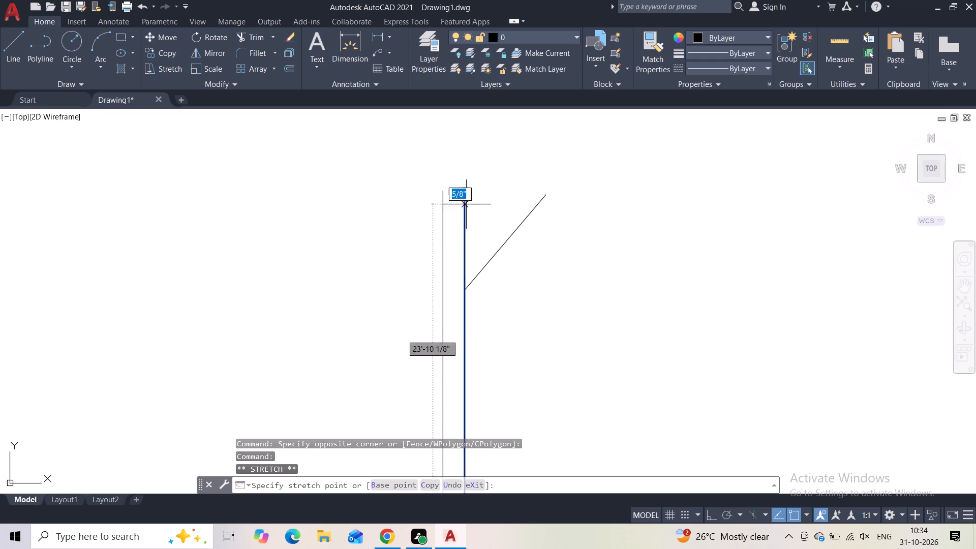
left_click(463, 293)
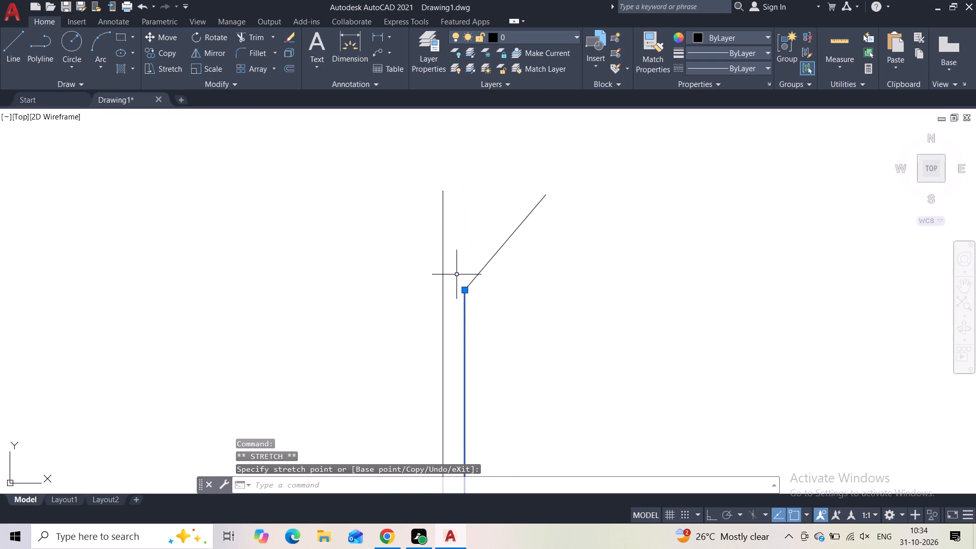
key("Escape")
Shorten the inner right vertical line so its top end is level with the outer line's top.
left_click(449, 197)
left_click(393, 236)
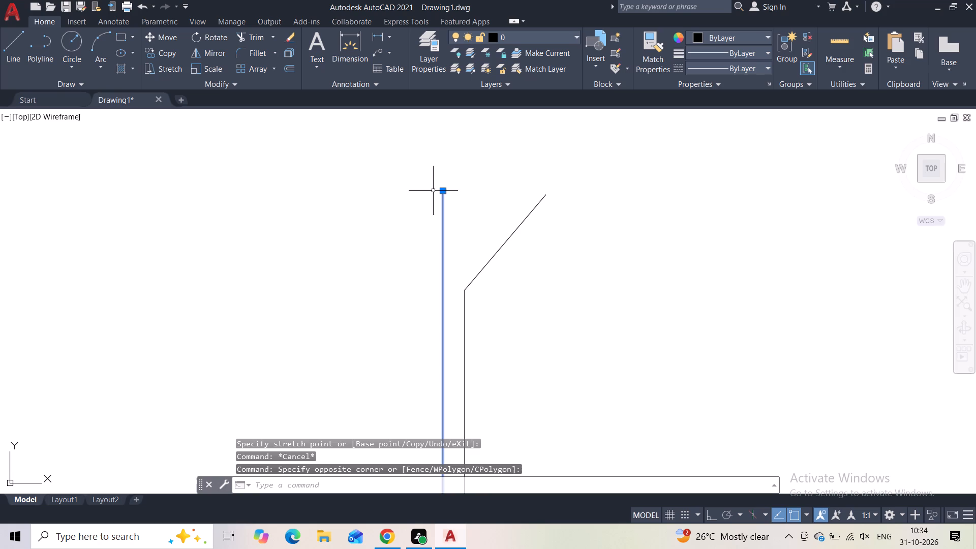
left_click(440, 189)
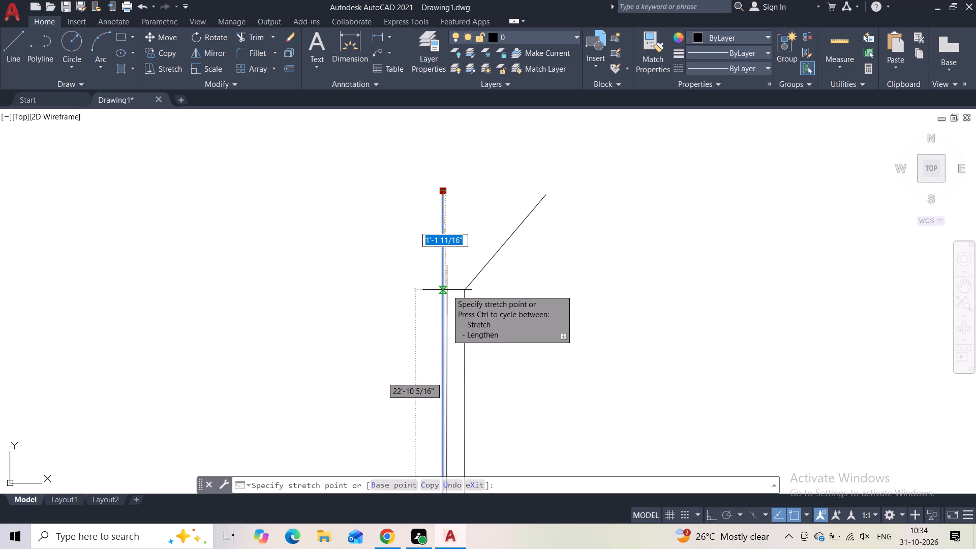
scroll(441, 291, "up", 2)
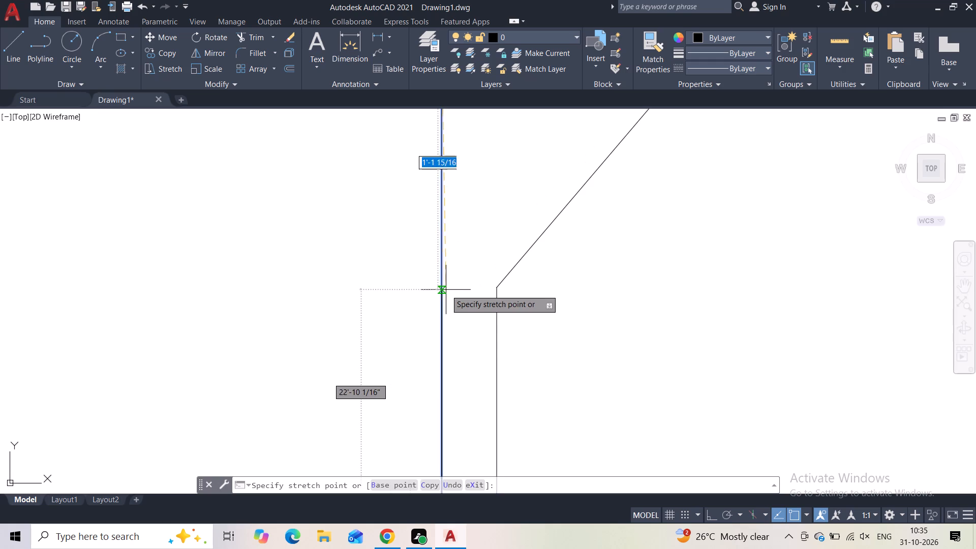
left_click(441, 288)
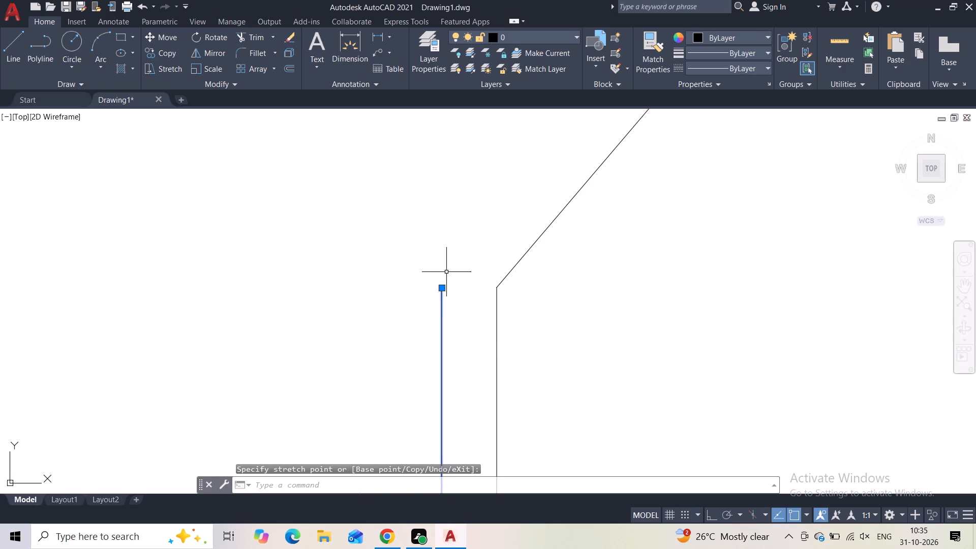
key("Escape")
Draw a second diagonal line about 1'-7" long at about 47° up and right from the inner vertical line's top.
left_click(13, 59)
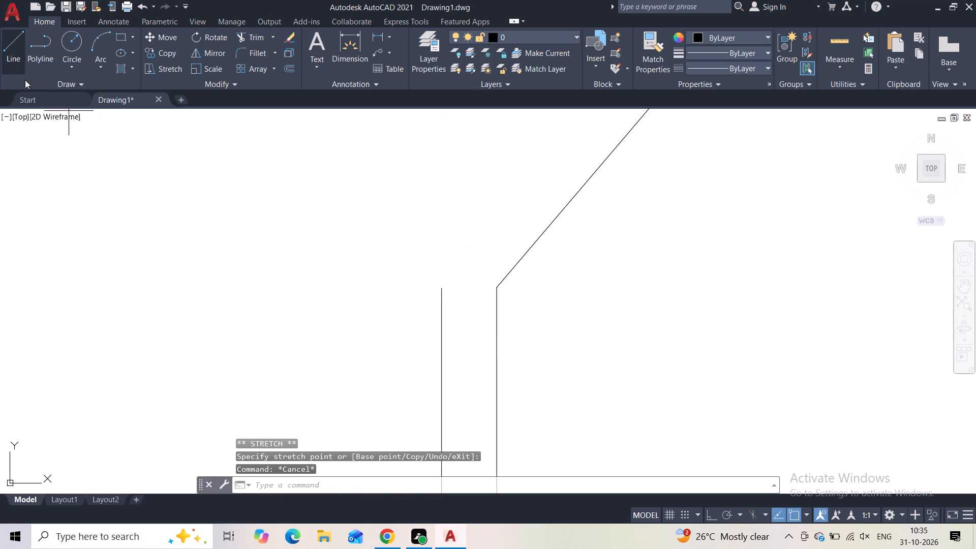
left_click(440, 288)
middle_click_drag(487, 219, 428, 289)
scroll(428, 287, "down", 2)
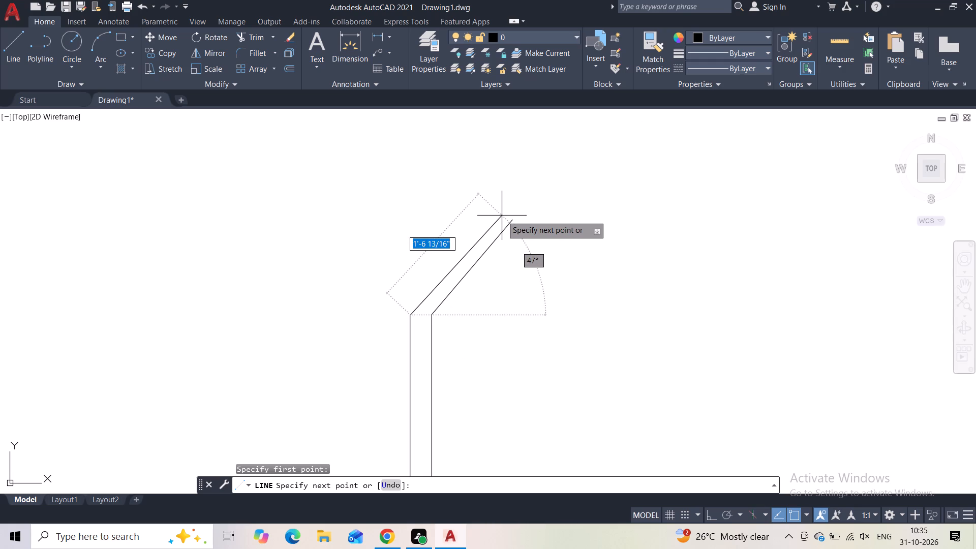
left_click(502, 216)
key("Escape")
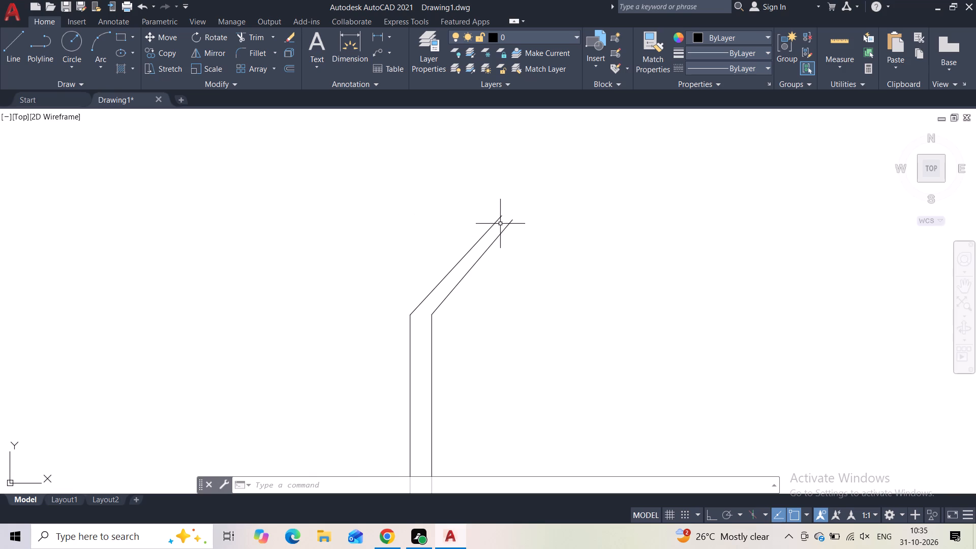
Draw short vertical lines about 2 1/2" high upward from the upper ends of both diagonals, ending at the same level.
left_click(9, 46)
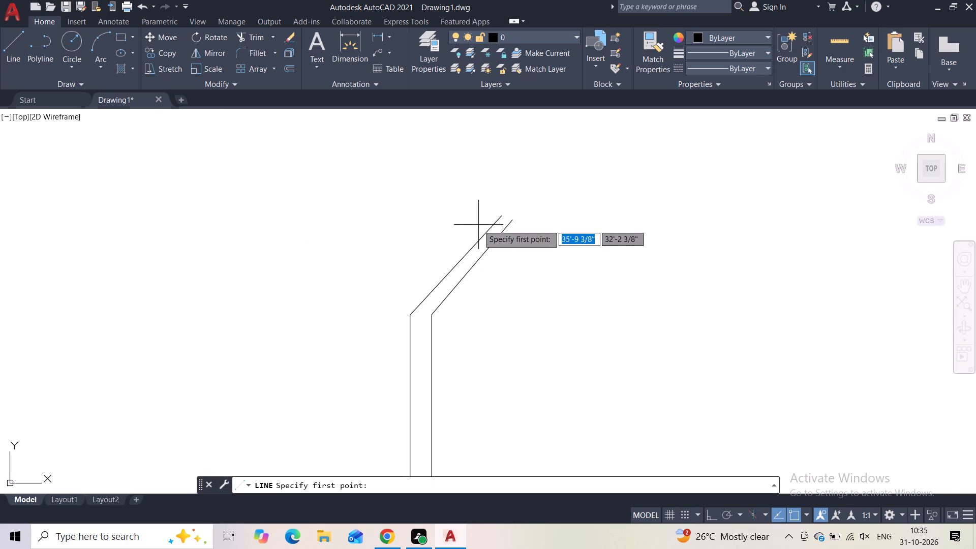
left_click(499, 215)
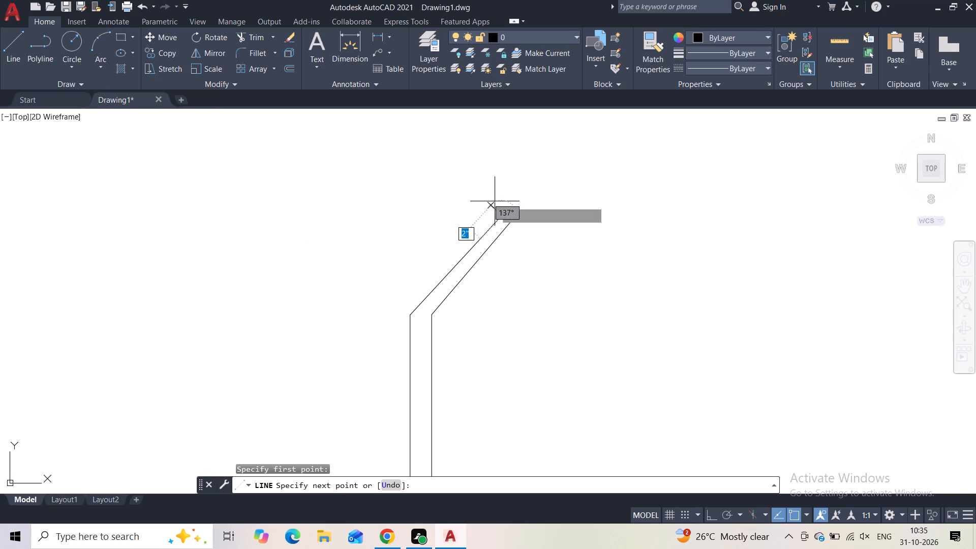
left_click(506, 198)
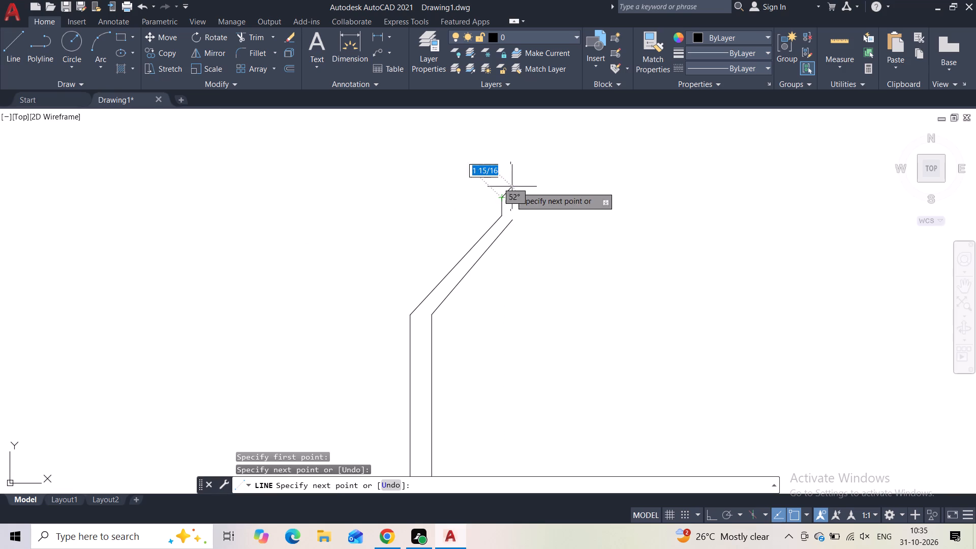
key("Escape")
key("space")
left_click(512, 217)
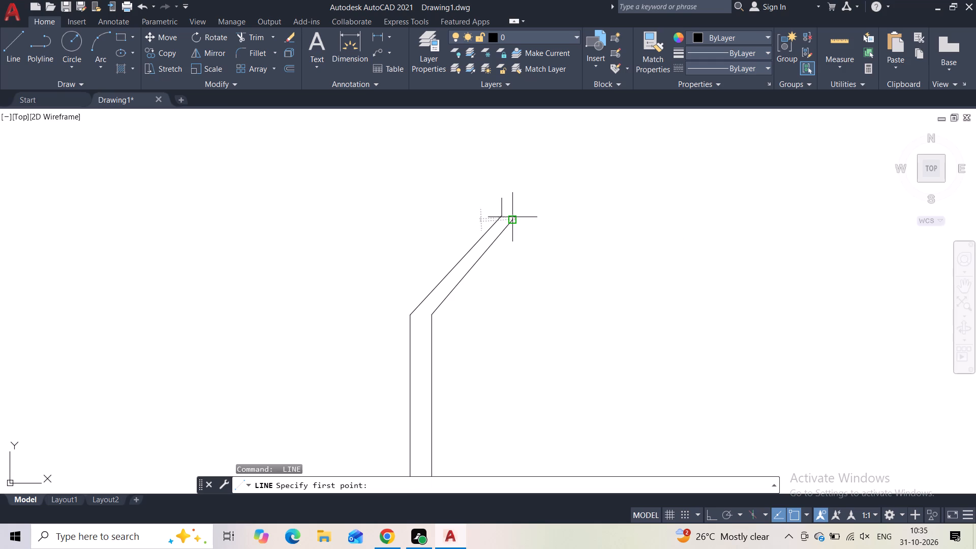
left_click(511, 201)
key("Escape")
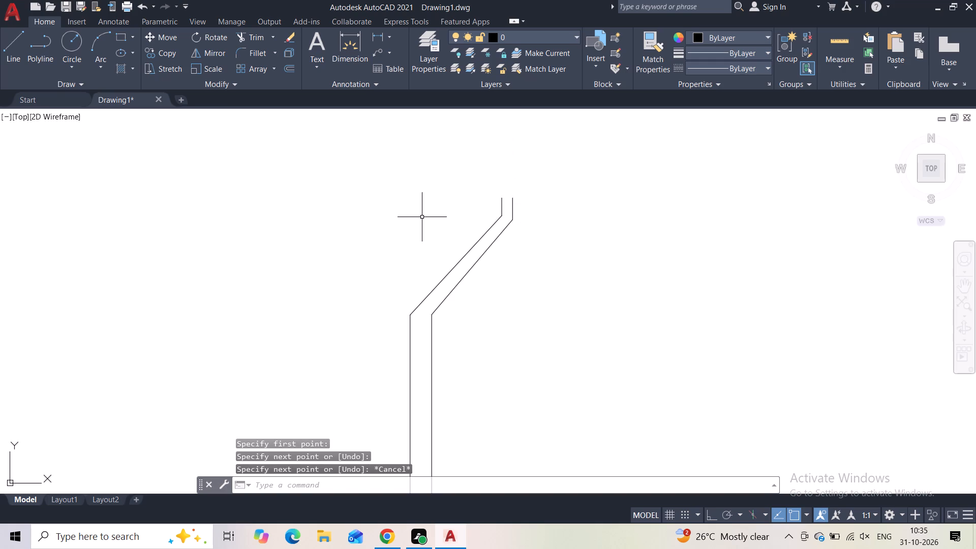
With ortho on, draw a horizontal line about 26'-1" long from the left vertical line's top to the inner diagonal's upper end.
scroll(390, 215, "down", 1)
middle_click_drag(390, 215, 559, 215)
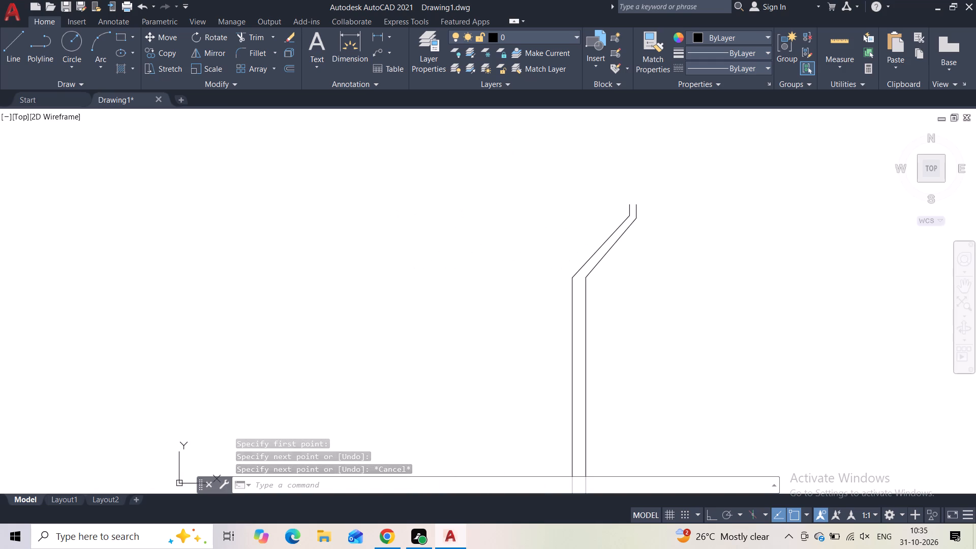
scroll(560, 215, "down", 3)
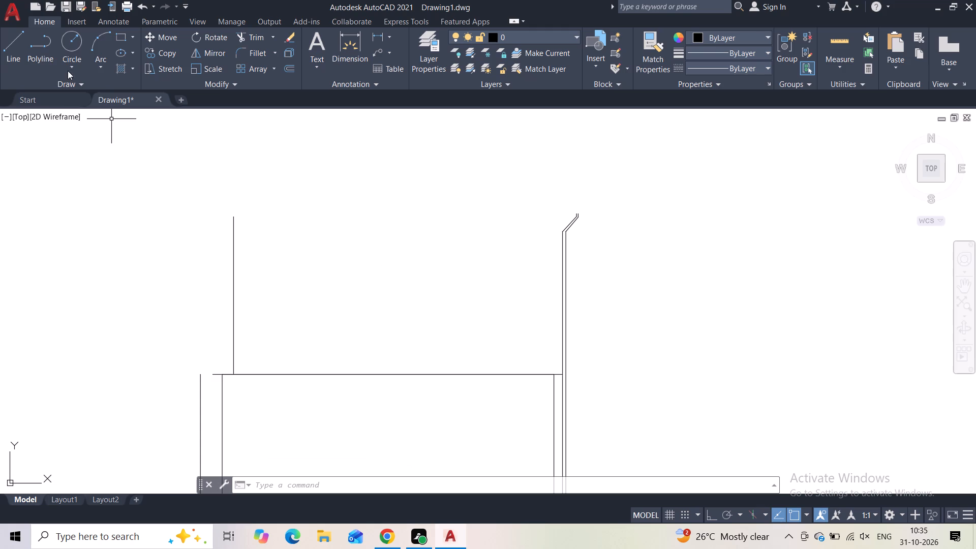
left_click(22, 54)
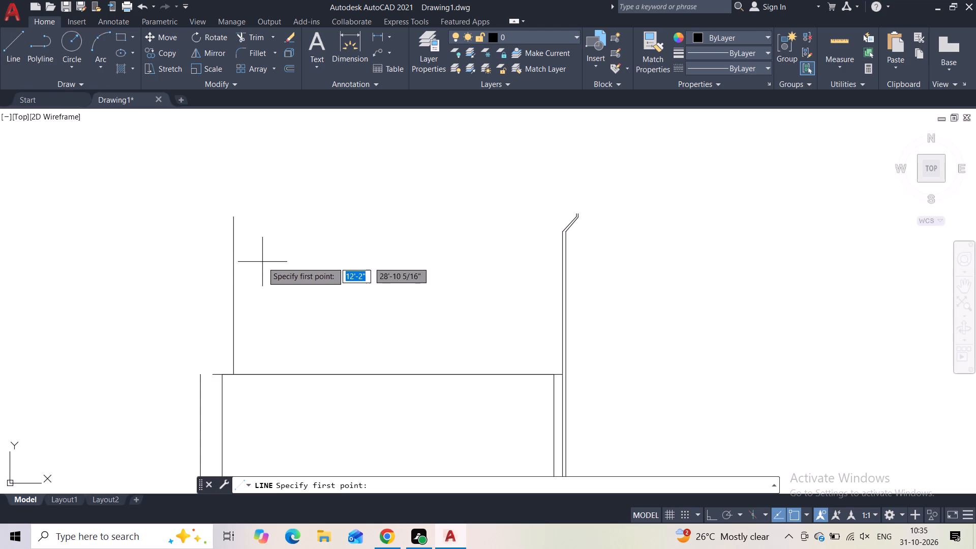
left_click(229, 222)
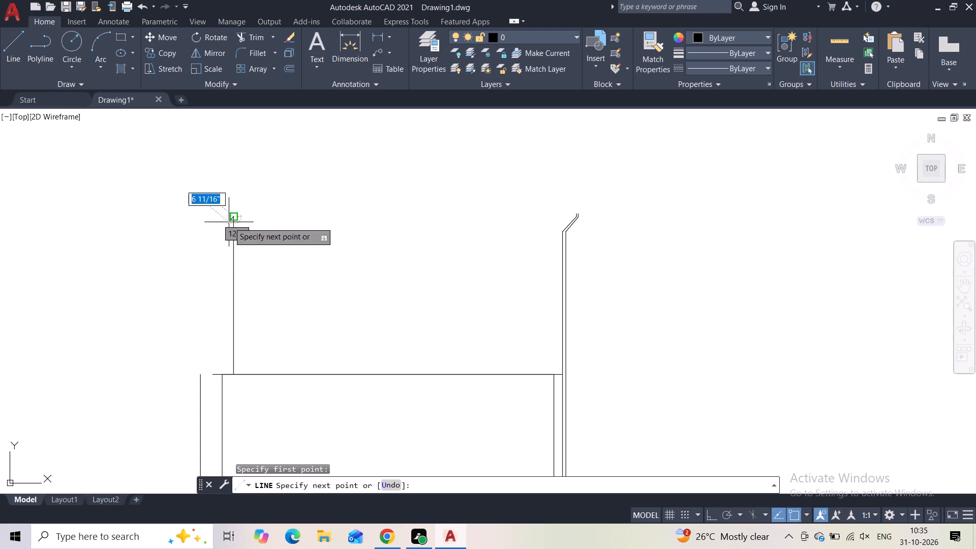
scroll(474, 210, "up", 2)
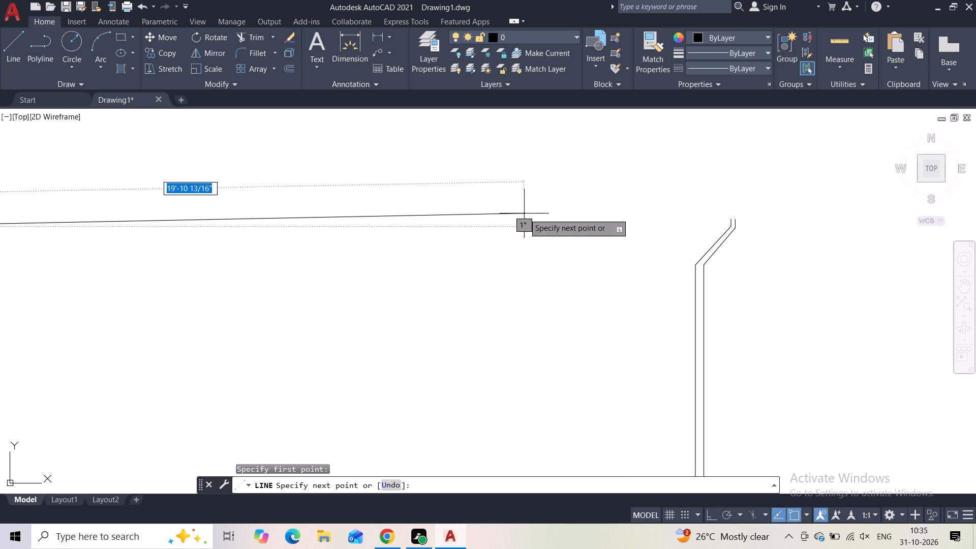
key("F8")
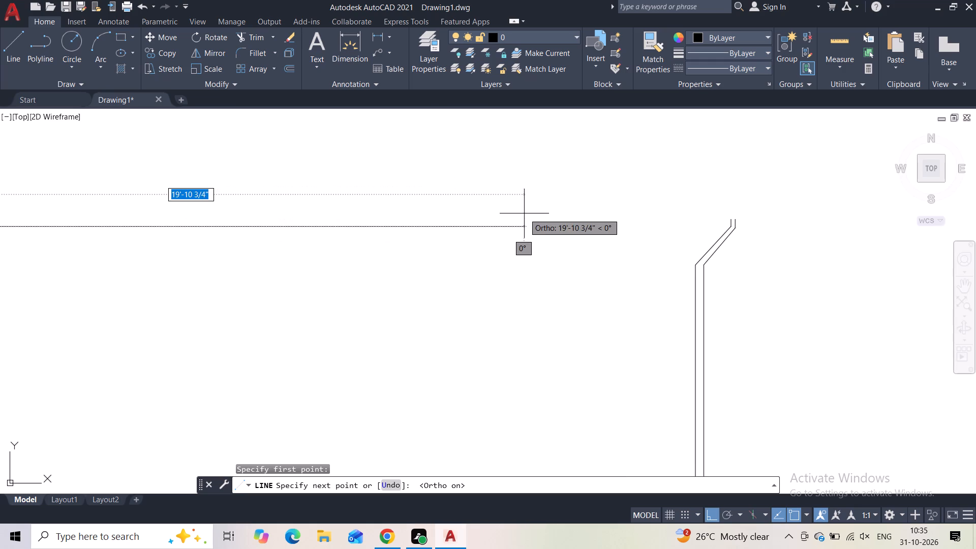
scroll(639, 221, "up", 2)
middle_click_drag(758, 210, 583, 227)
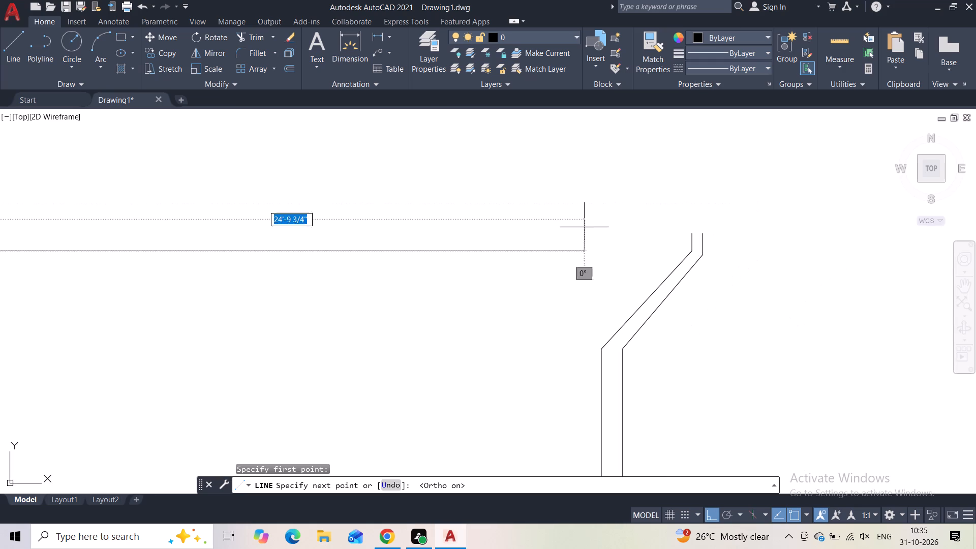
left_click(694, 249)
key("Escape")
Move the new horizontal line up about 2 1/2" to the top of the inner short vertical line.
scroll(518, 217, "down", 1)
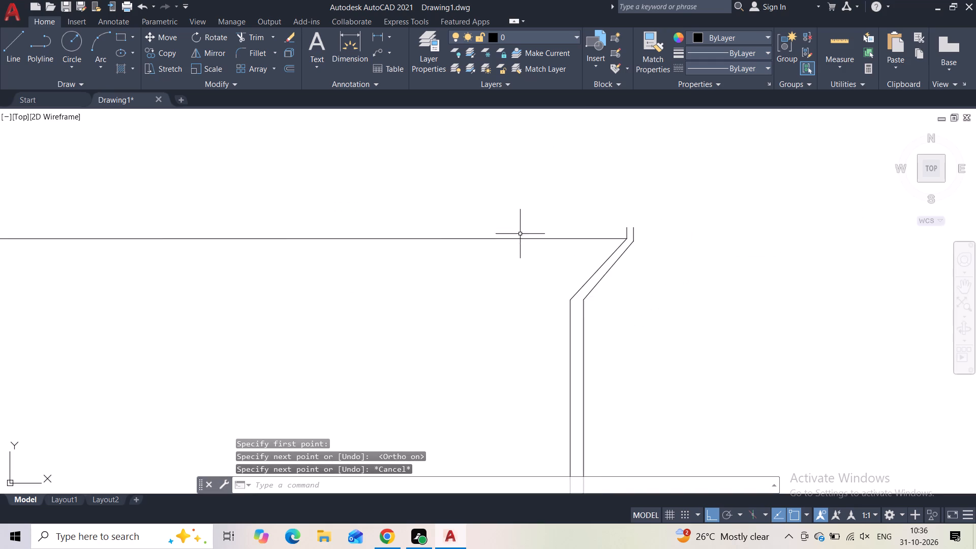
scroll(517, 257, "down", 2)
left_click(426, 238)
left_click(422, 277)
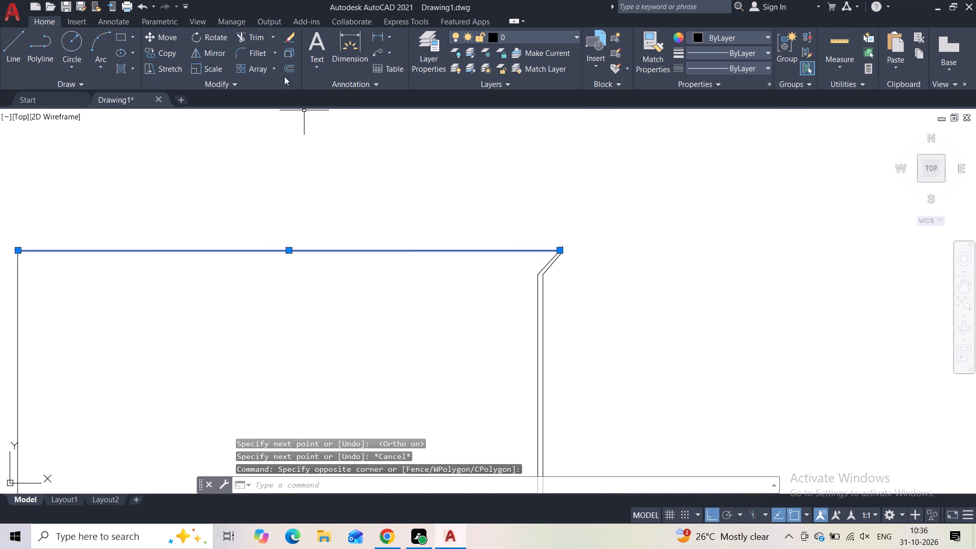
left_click(173, 41)
scroll(556, 256, "up", 1)
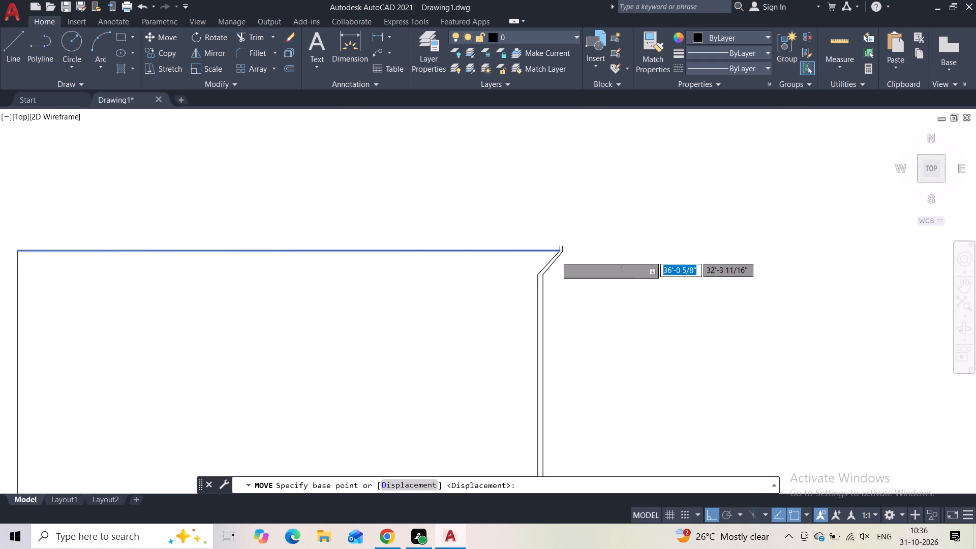
scroll(556, 256, "up", 4)
left_click(577, 195)
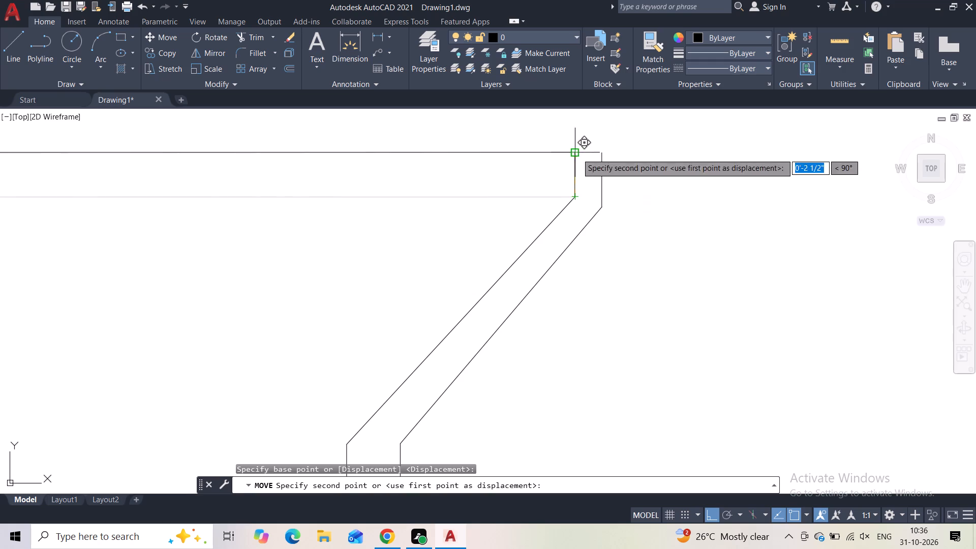
left_click(577, 154)
Draw a short vertical line from the left vertical line's top up to the moved horizontal line's left end.
scroll(532, 228, "down", 3)
scroll(423, 262, "down", 2)
middle_click_drag(308, 289, 556, 237)
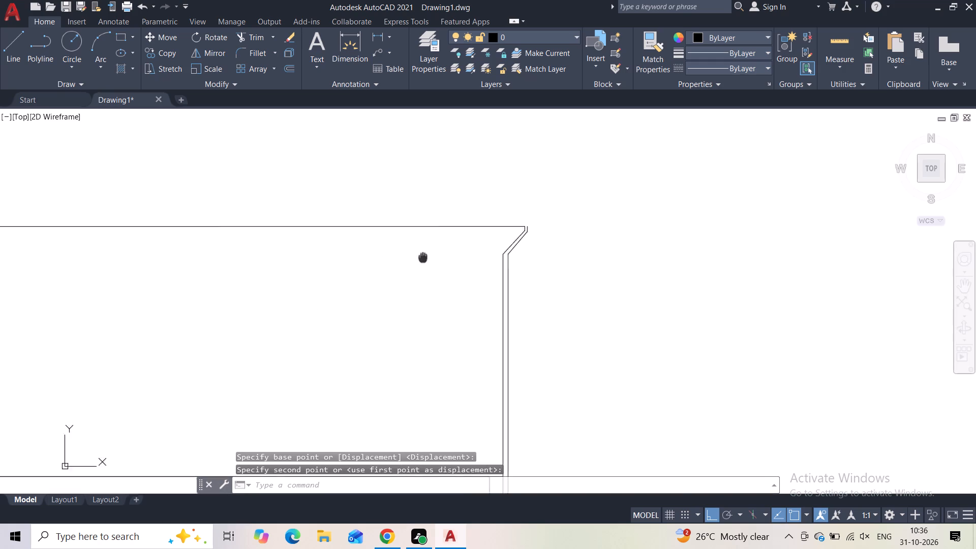
middle_click_drag(556, 237, 748, 225)
left_click(8, 61)
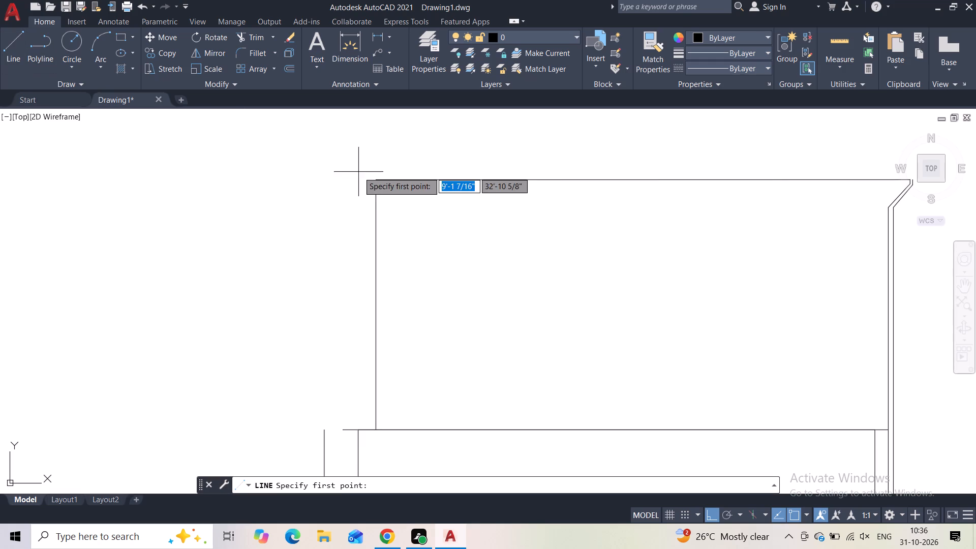
scroll(358, 172, "up", 2)
scroll(398, 230, "up", 2)
left_click(394, 161)
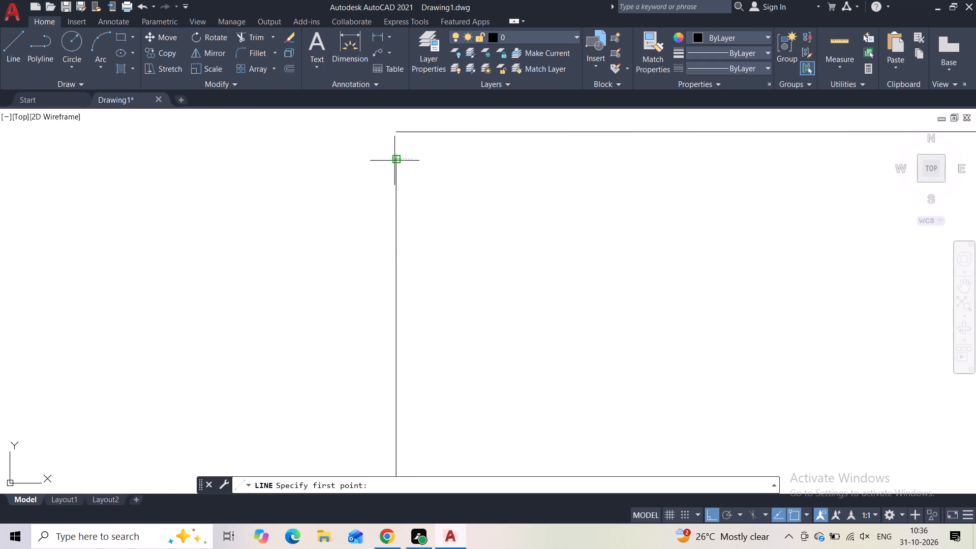
left_click(391, 134)
key("Escape")
Offset the upper section's top horizontal line 3" upward to form a double top edge.
scroll(390, 145, "down", 2)
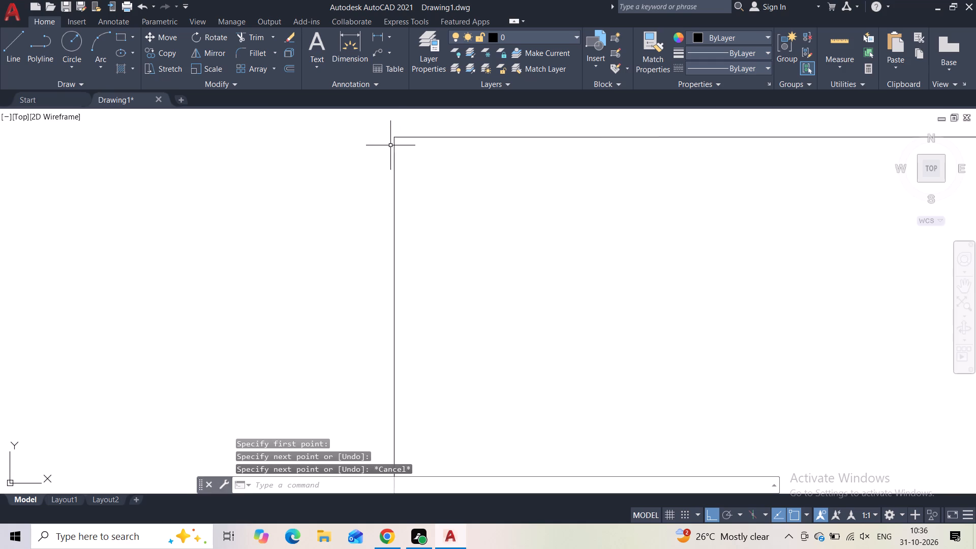
scroll(390, 145, "down", 1)
scroll(463, 249, "down", 3)
middle_click_drag(478, 278, 321, 330)
scroll(434, 285, "up", 2)
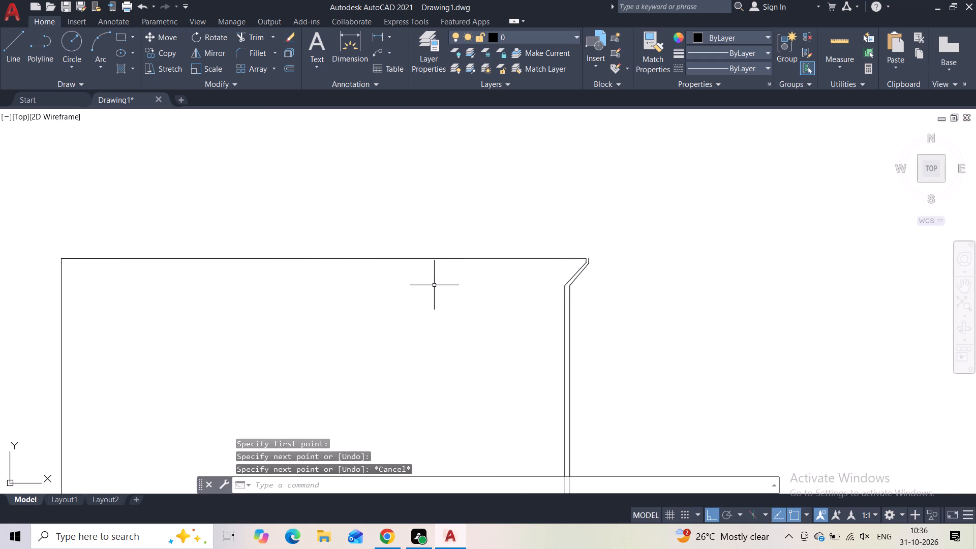
left_click(447, 243)
left_click(425, 288)
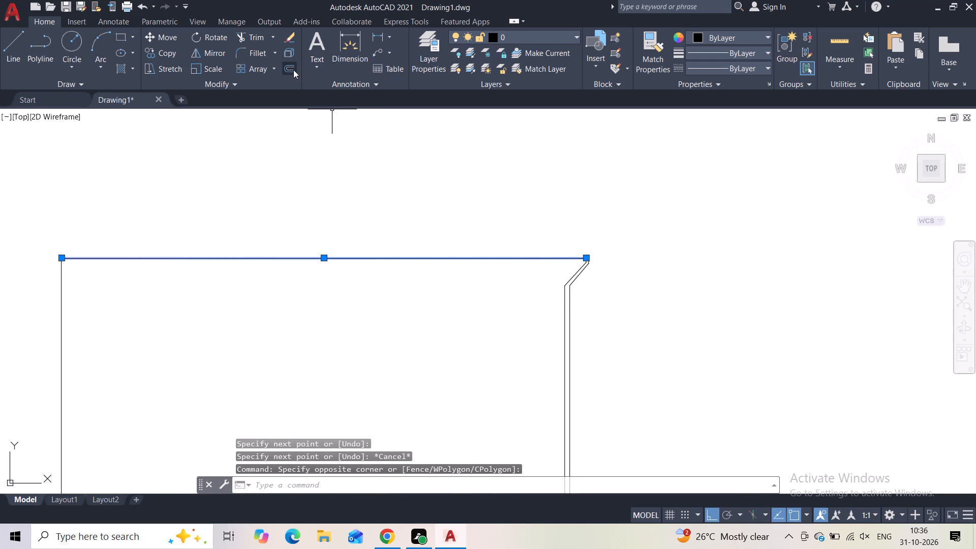
left_click(293, 70)
type("3\"")
key("Return")
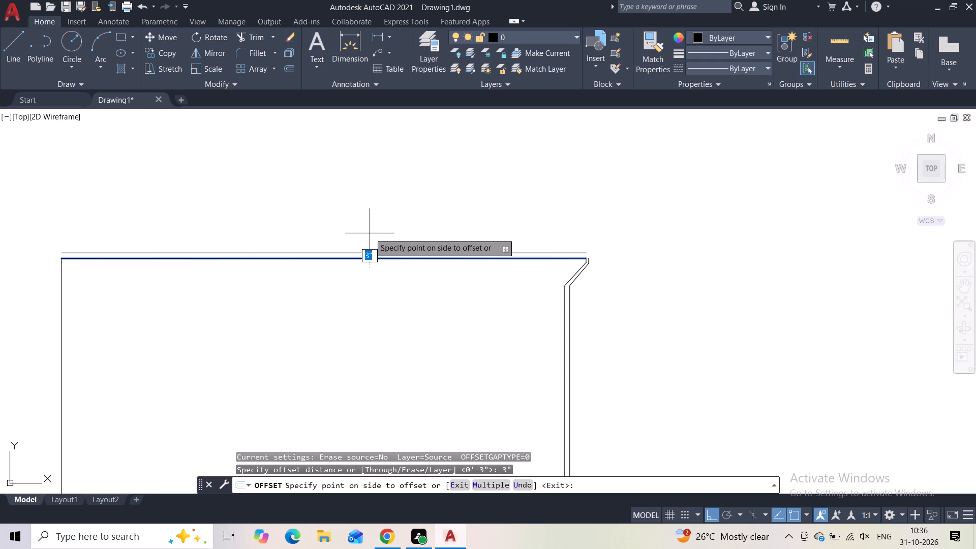
left_click(370, 233)
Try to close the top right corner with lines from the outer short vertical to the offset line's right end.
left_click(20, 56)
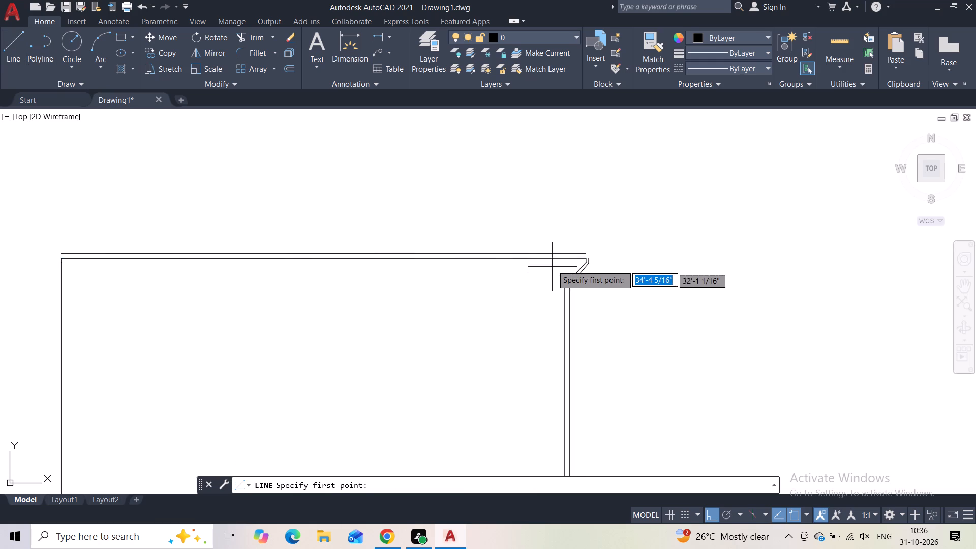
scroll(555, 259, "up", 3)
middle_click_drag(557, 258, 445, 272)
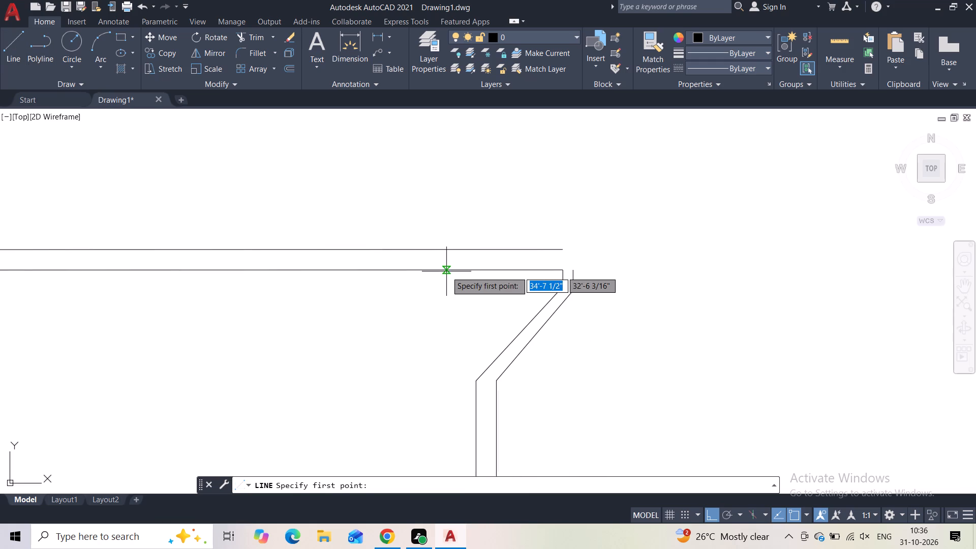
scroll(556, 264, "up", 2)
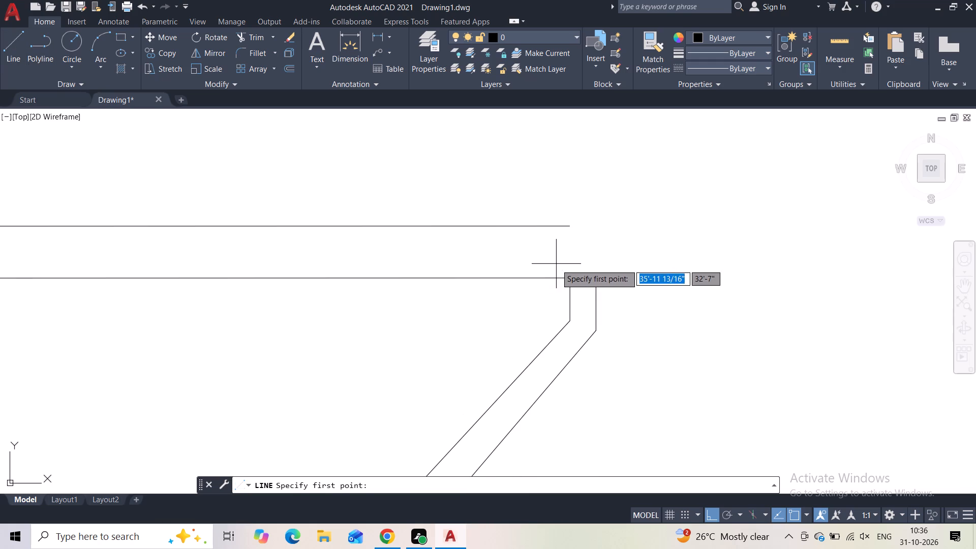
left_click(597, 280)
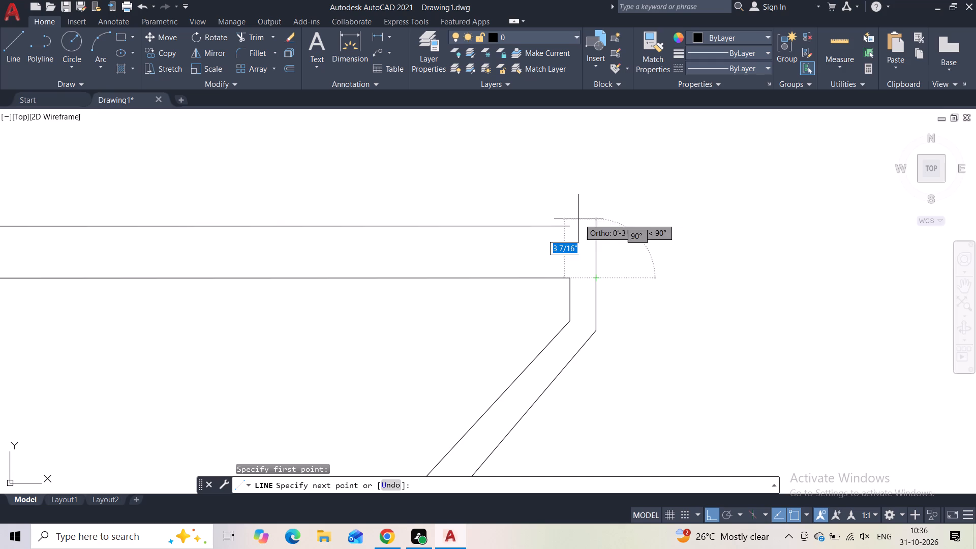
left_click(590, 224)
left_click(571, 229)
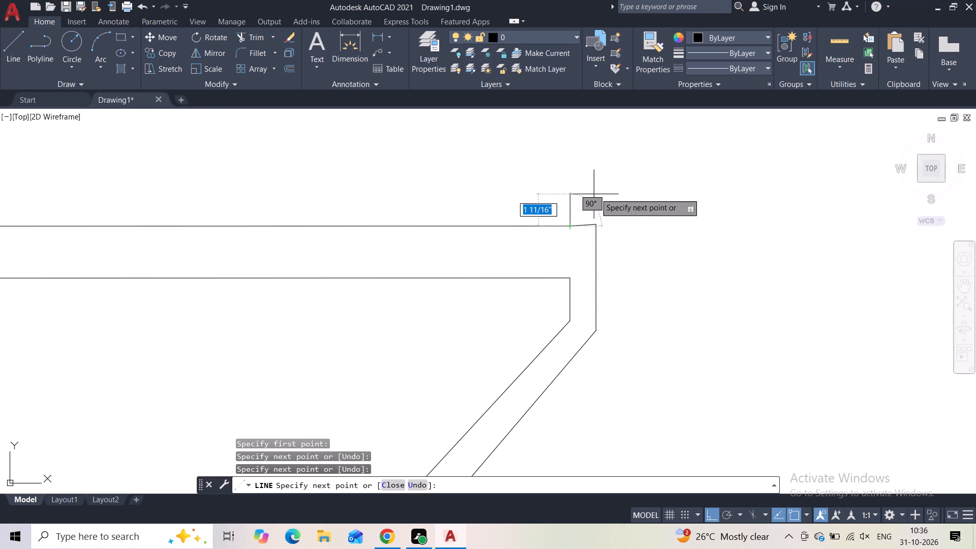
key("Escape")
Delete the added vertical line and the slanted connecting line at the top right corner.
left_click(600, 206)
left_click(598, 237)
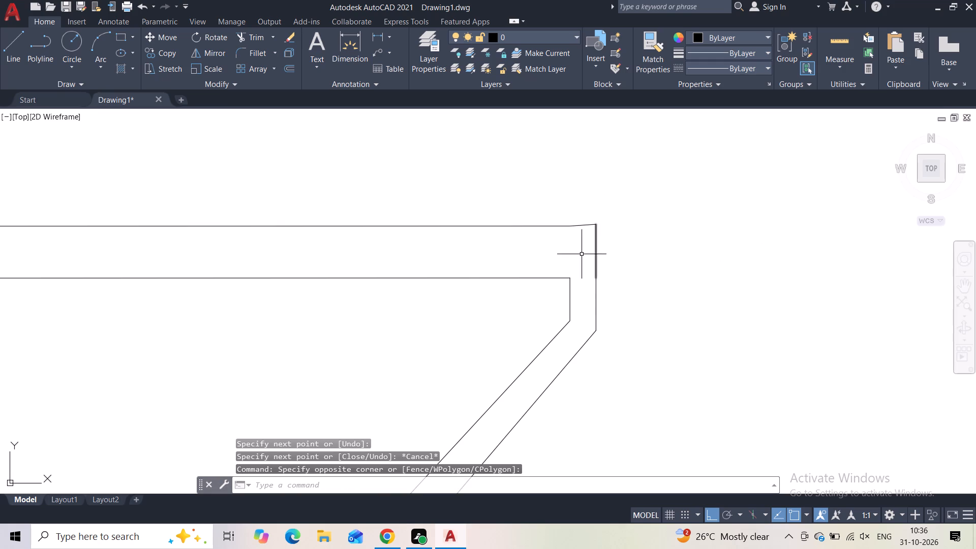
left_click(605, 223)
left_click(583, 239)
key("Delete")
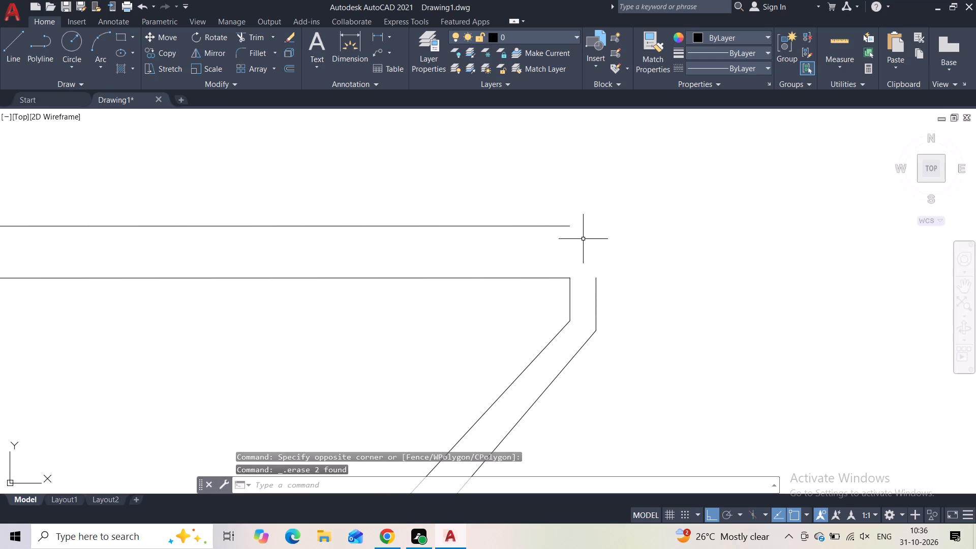
Close the top right corner by extending the outer vertical up with a line, then across horizontally to the offset line's right end.
left_click(17, 69)
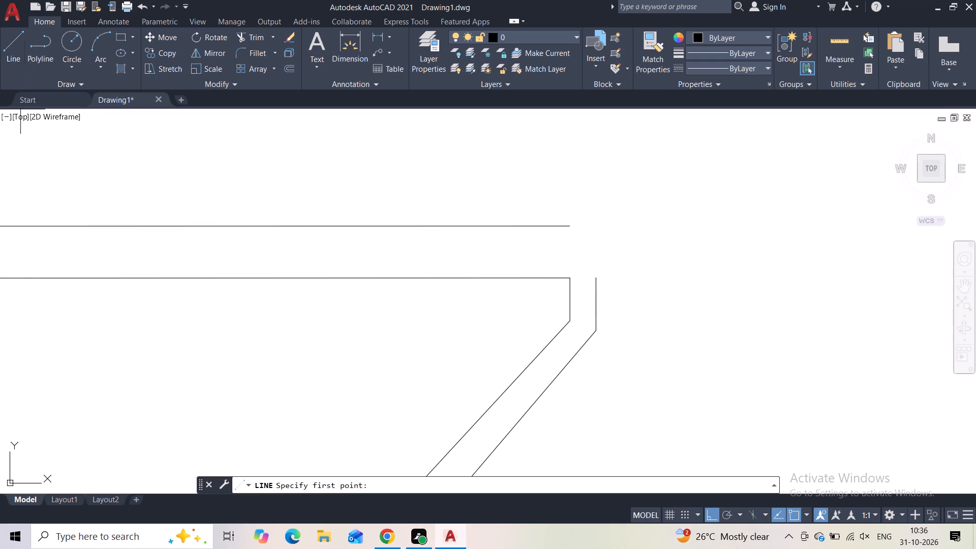
left_click(593, 275)
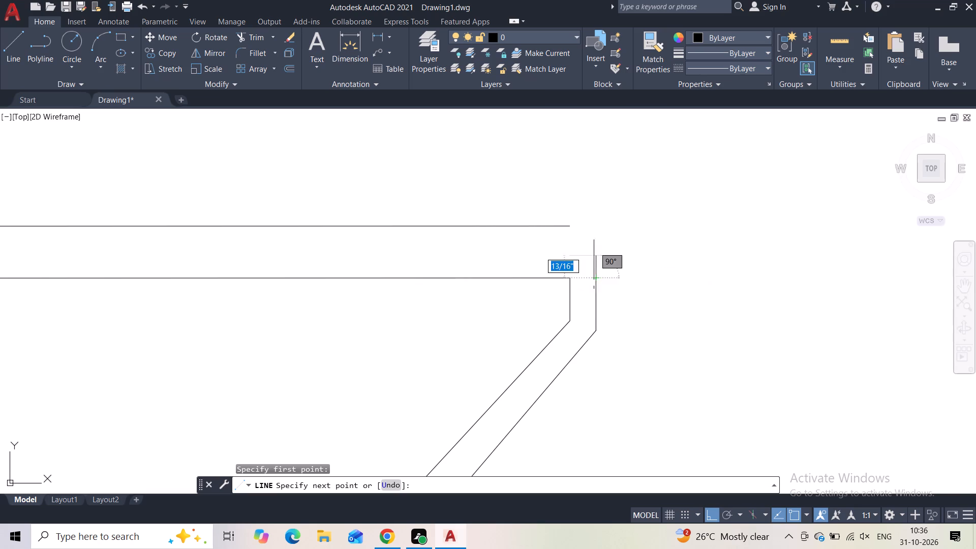
left_click(589, 224)
left_click(568, 227)
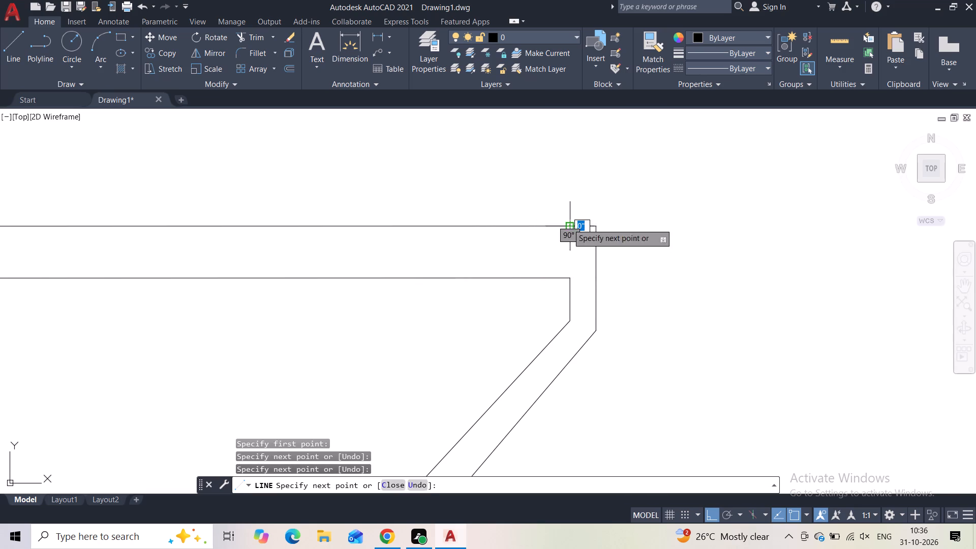
key("Escape")
Draw a full-height vertical divider line in the lower rectangle, nearer its left side.
scroll(576, 211, "down", 2)
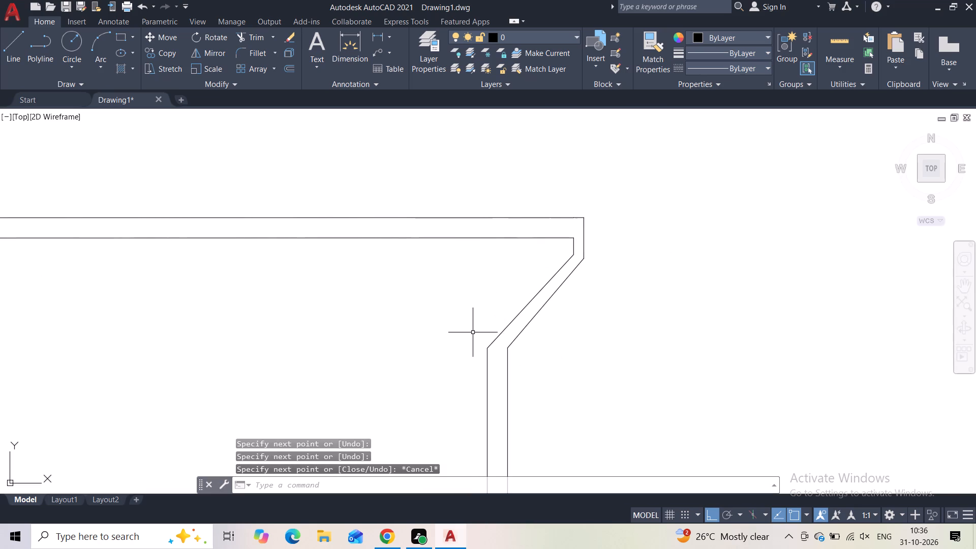
scroll(470, 333, "down", 1)
middle_click_drag(451, 339, 670, 288)
scroll(670, 288, "down", 1)
scroll(626, 302, "down", 3)
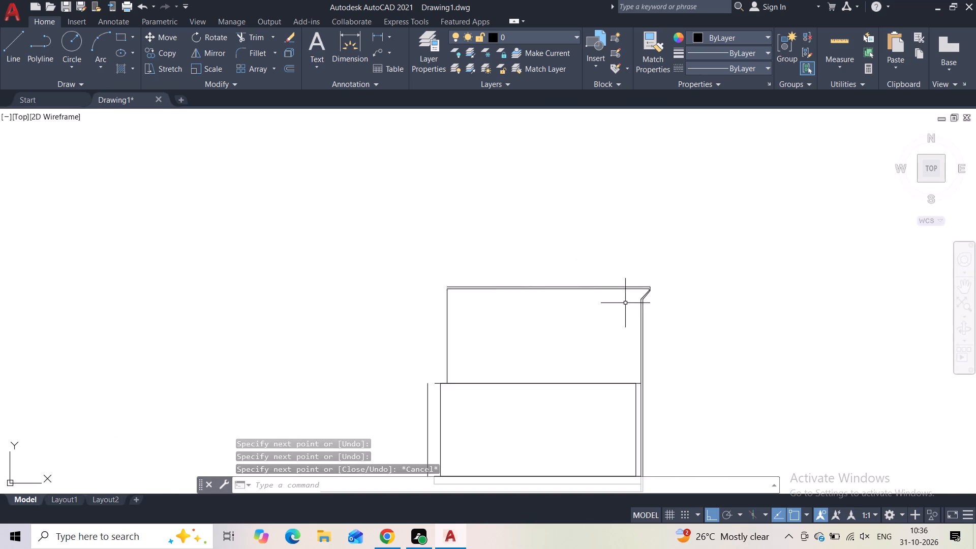
middle_click_drag(579, 343, 596, 317)
scroll(596, 317, "up", 1)
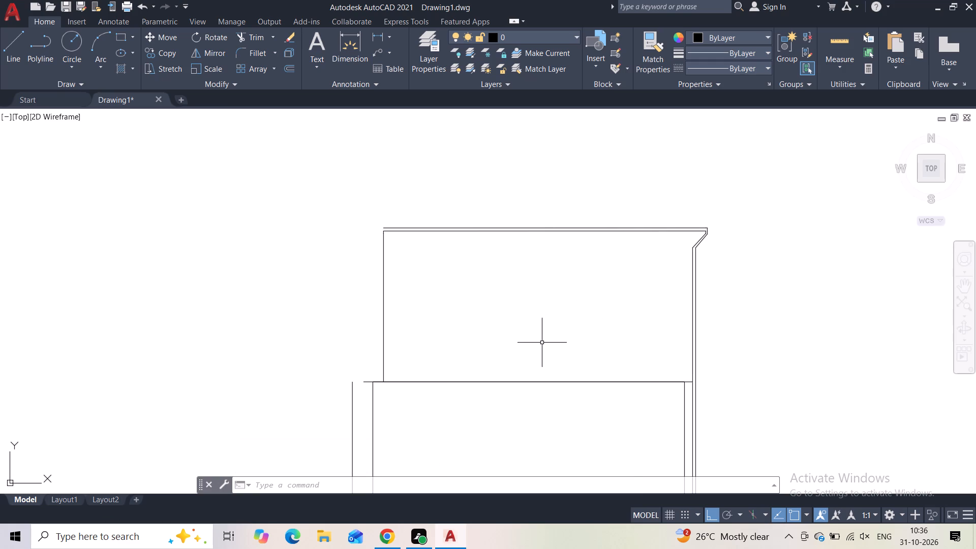
scroll(542, 343, "down", 1)
middle_click_drag(540, 342, 546, 256)
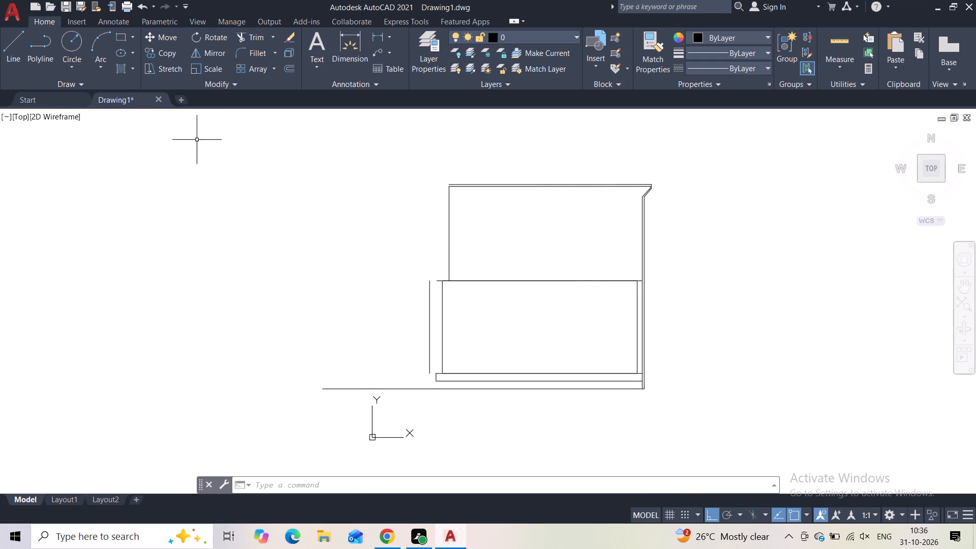
left_click(8, 53)
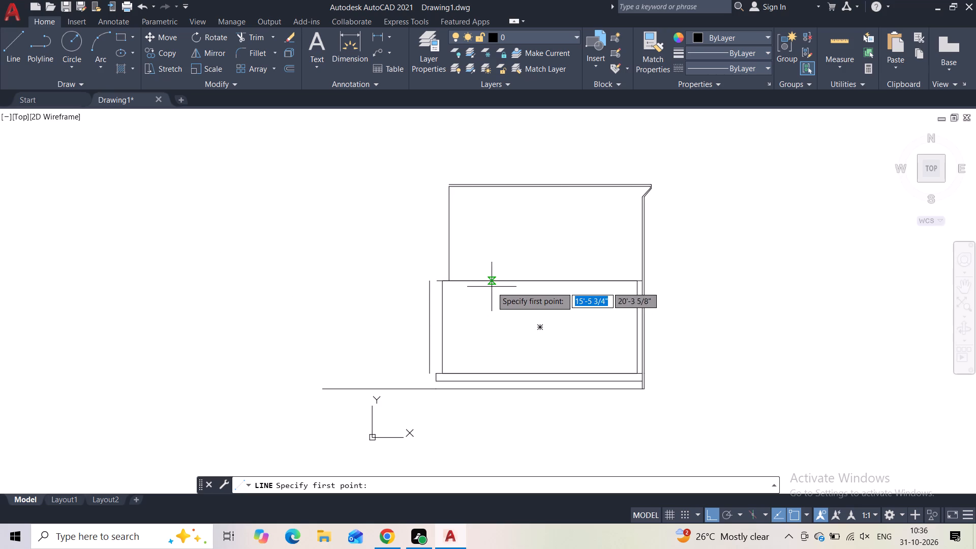
left_click(485, 283)
left_click(482, 375)
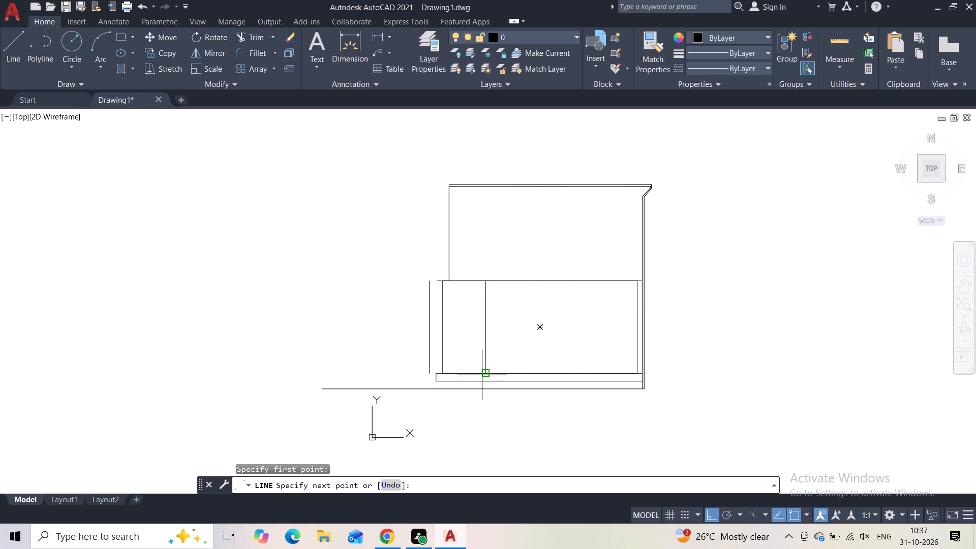
key("Escape")
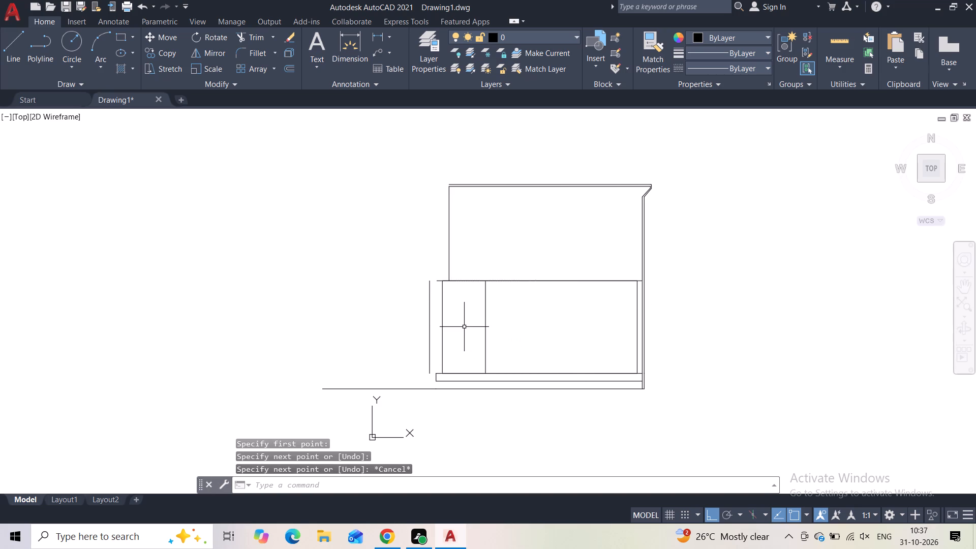
Draw a horizontal line about 25'-3" long across the upper part of the lower rectangle, from its left to its right side.
left_click(4, 54)
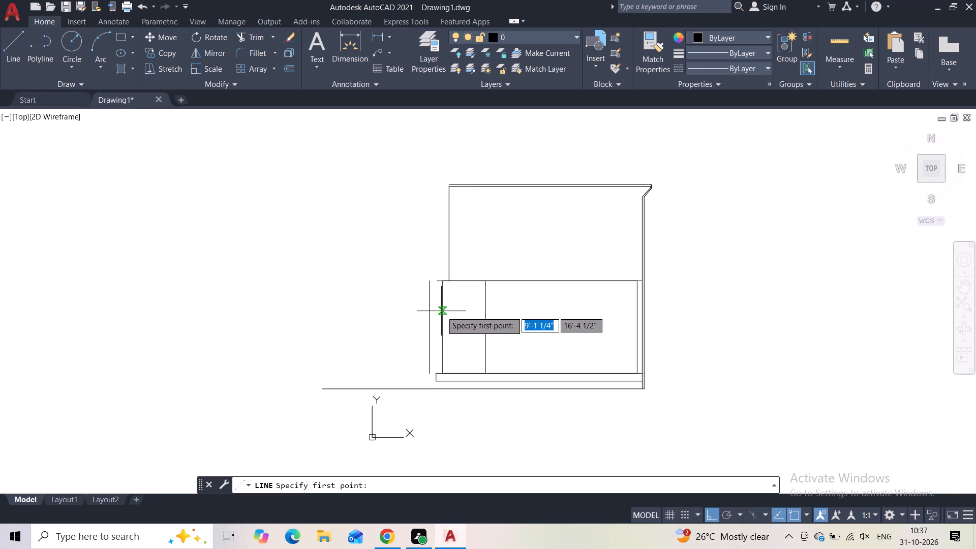
left_click(441, 312)
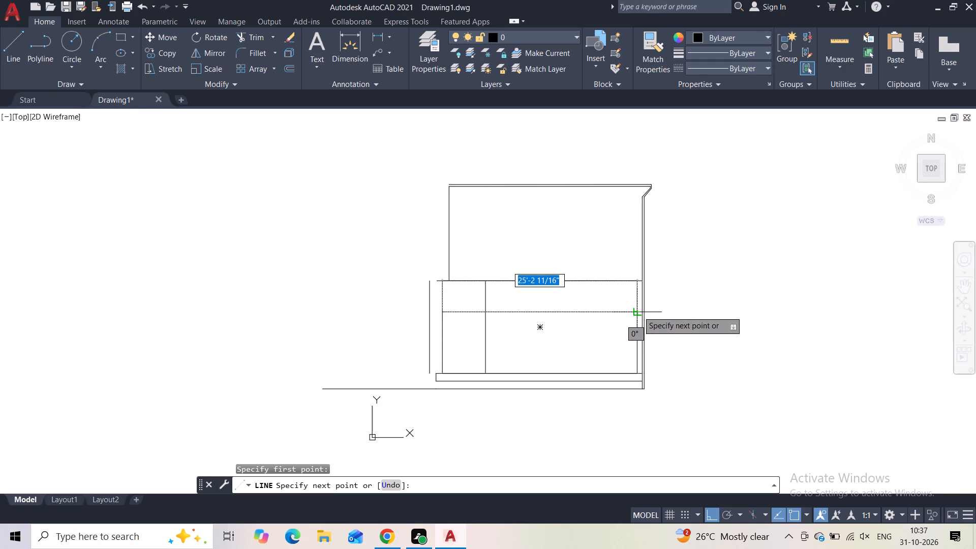
scroll(638, 311, "up", 3)
left_click(631, 312)
key("Escape")
Copy the horizontal divider straight down to the lower part of the same rectangle, making three rows.
scroll(550, 342, "down", 2)
middle_click_drag(550, 342, 564, 314)
left_click(494, 293)
left_click(471, 326)
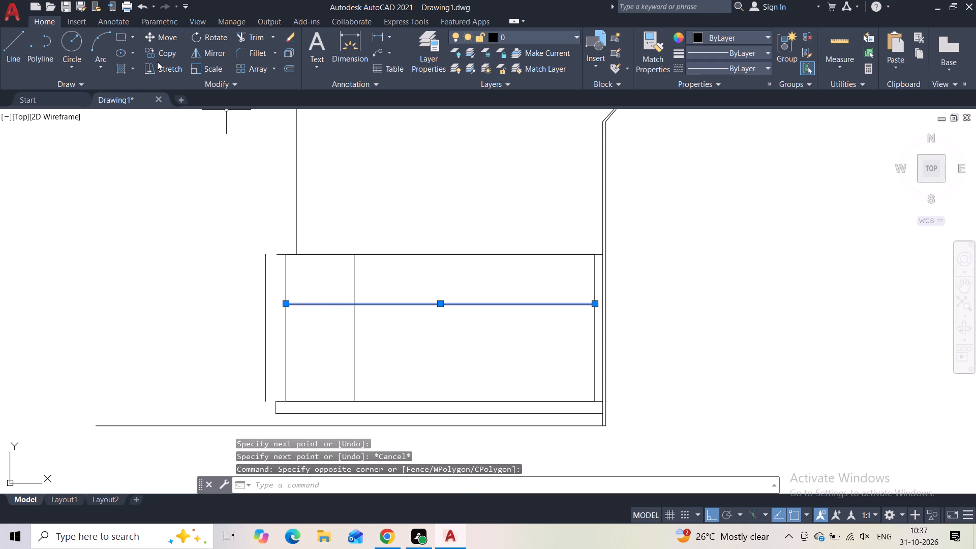
left_click(154, 53)
scroll(268, 378, "up", 1)
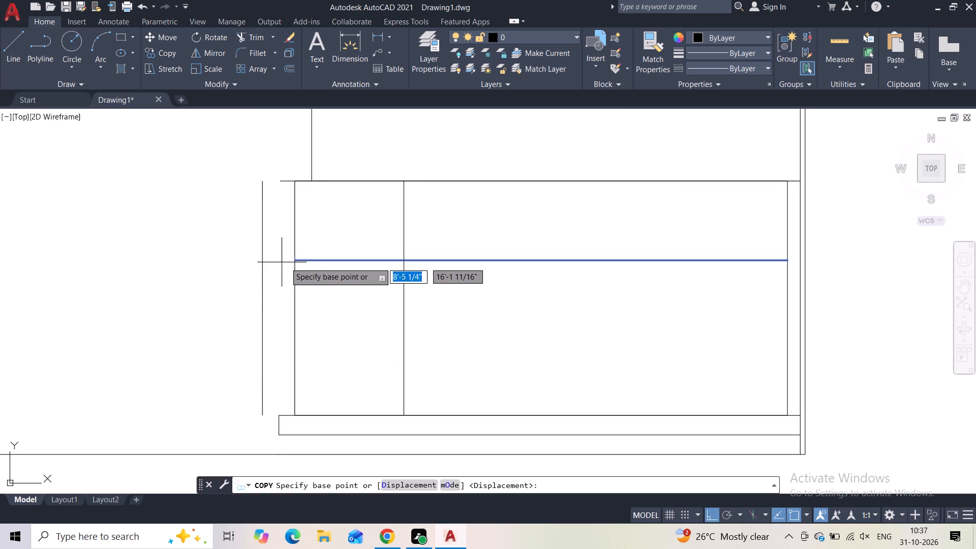
left_click(298, 262)
left_click(290, 354)
key("Escape")
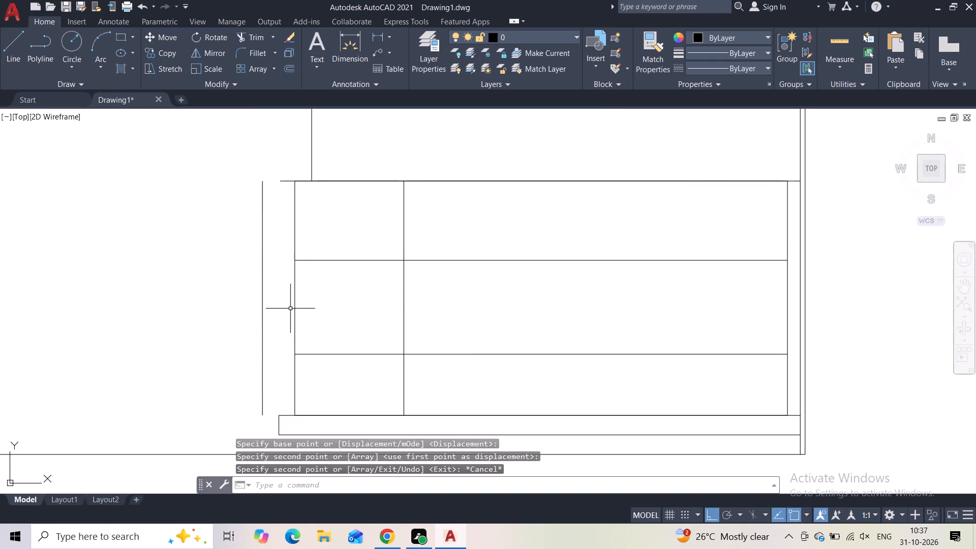
Copy the vertical divider to three roughly even positions to its right, the first about 5' and the last about 15'-9" away.
left_click(446, 245)
left_click(375, 230)
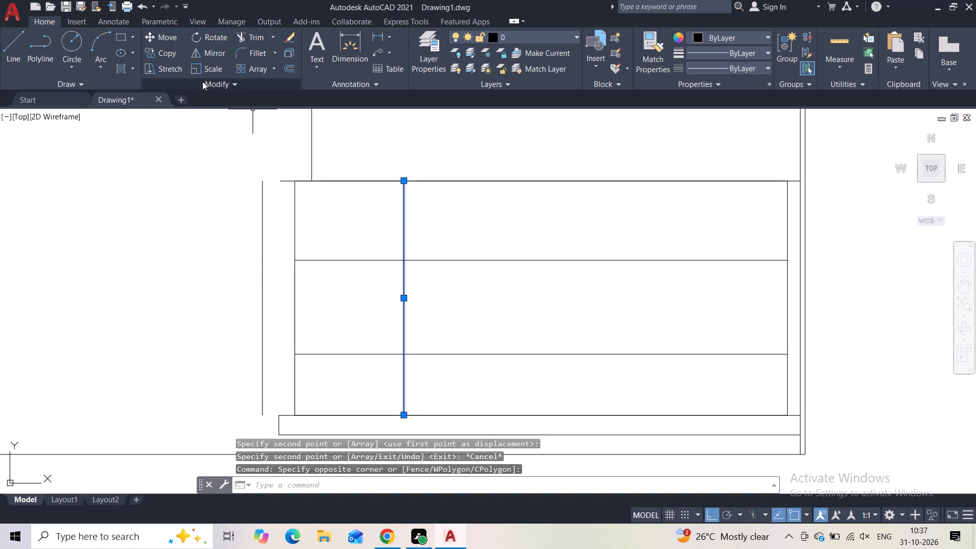
left_click(172, 56)
left_click(408, 182)
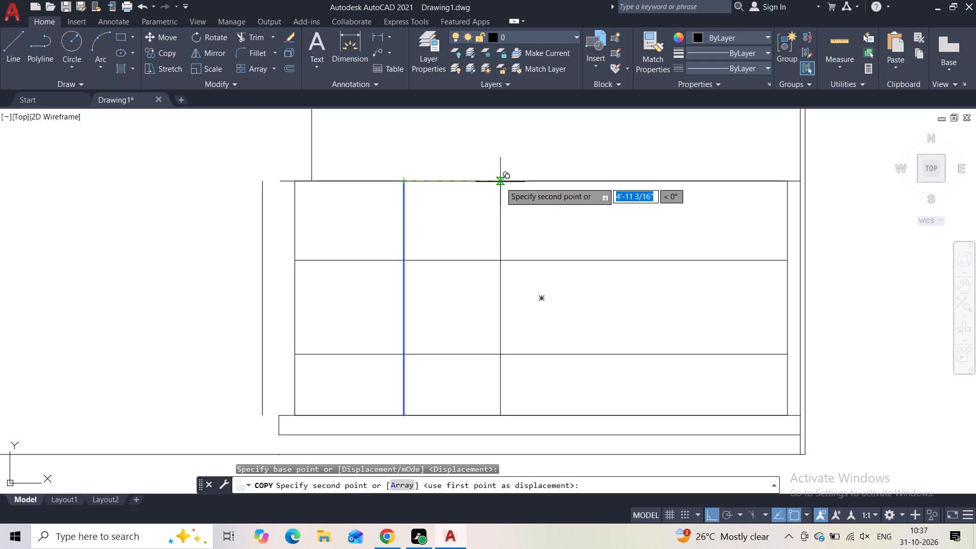
left_click(502, 183)
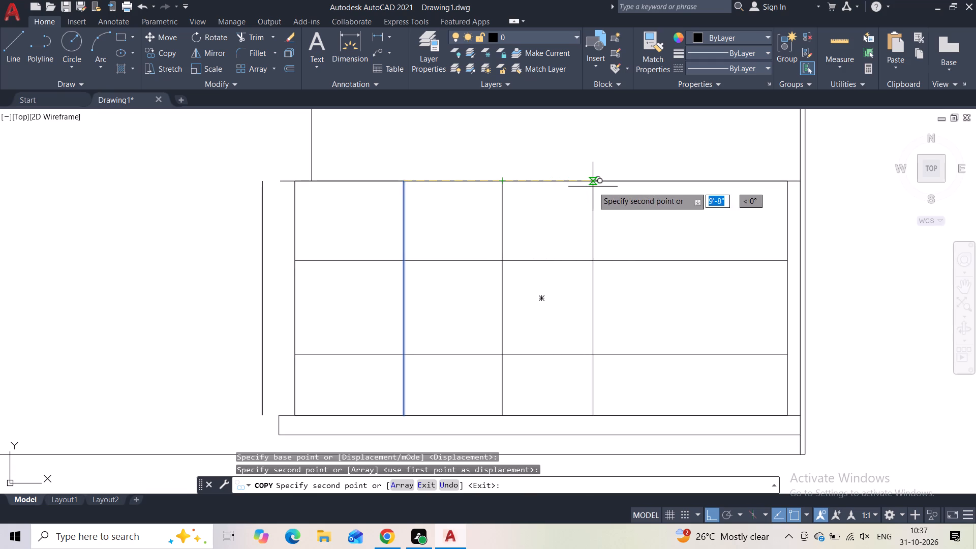
left_click(607, 191)
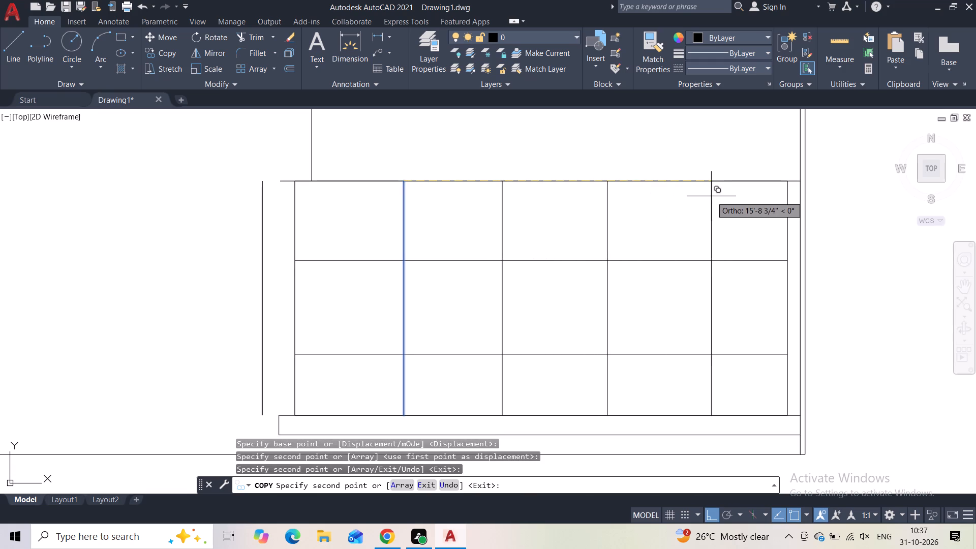
left_click(711, 196)
key("Escape")
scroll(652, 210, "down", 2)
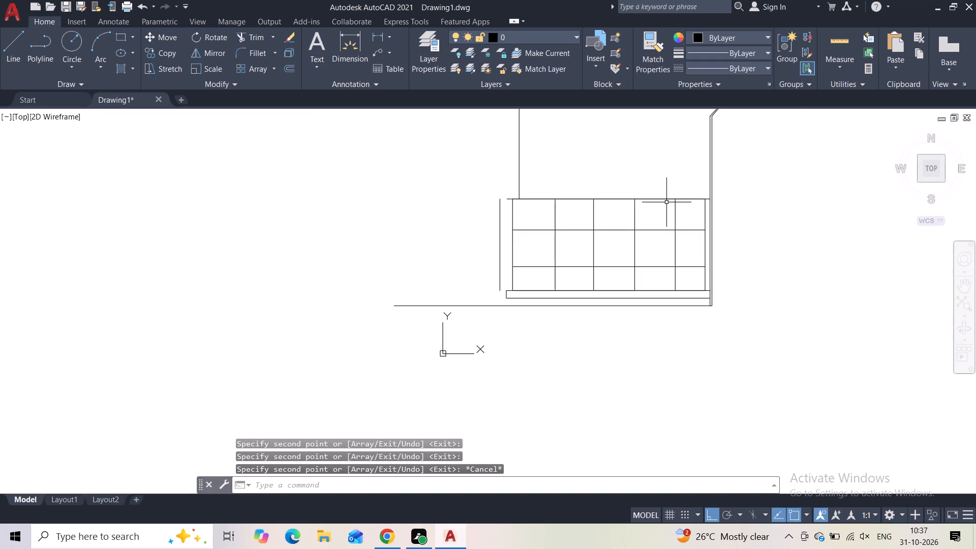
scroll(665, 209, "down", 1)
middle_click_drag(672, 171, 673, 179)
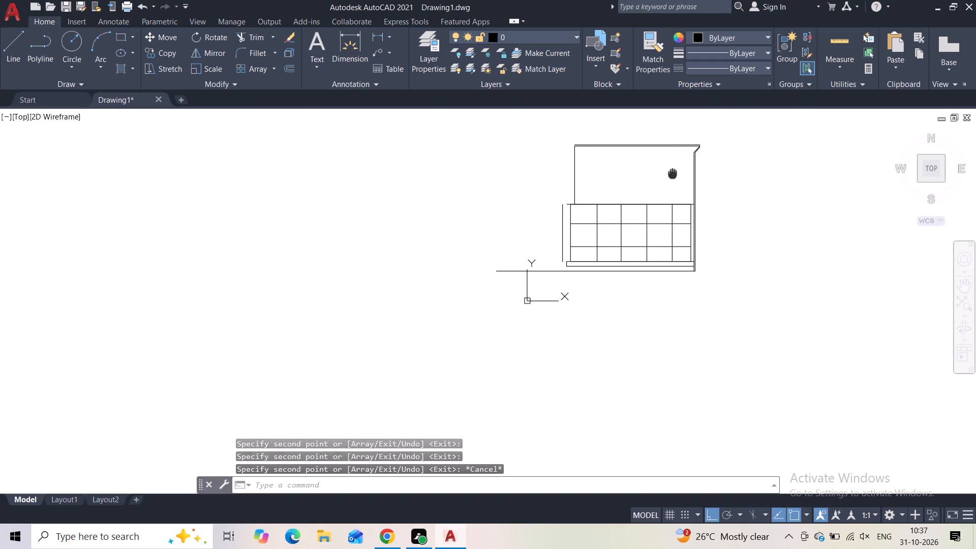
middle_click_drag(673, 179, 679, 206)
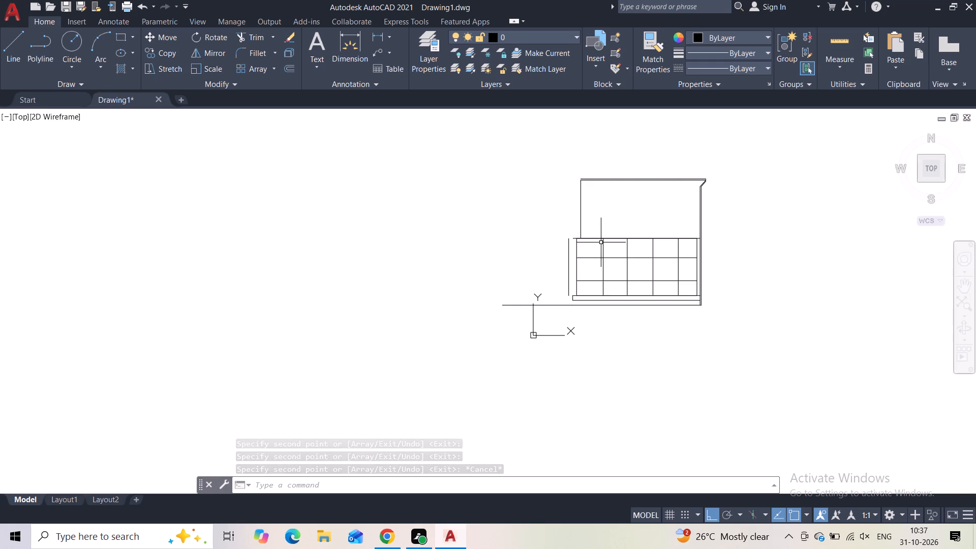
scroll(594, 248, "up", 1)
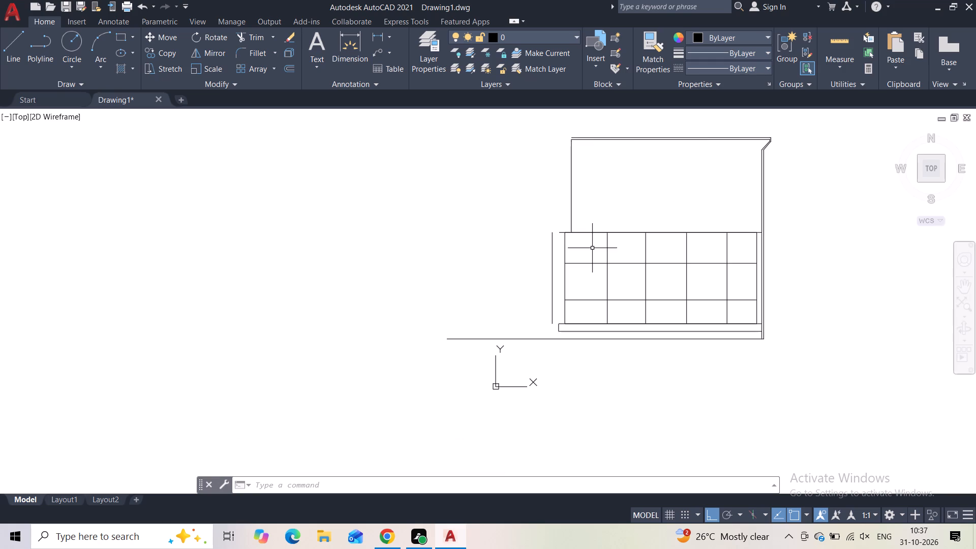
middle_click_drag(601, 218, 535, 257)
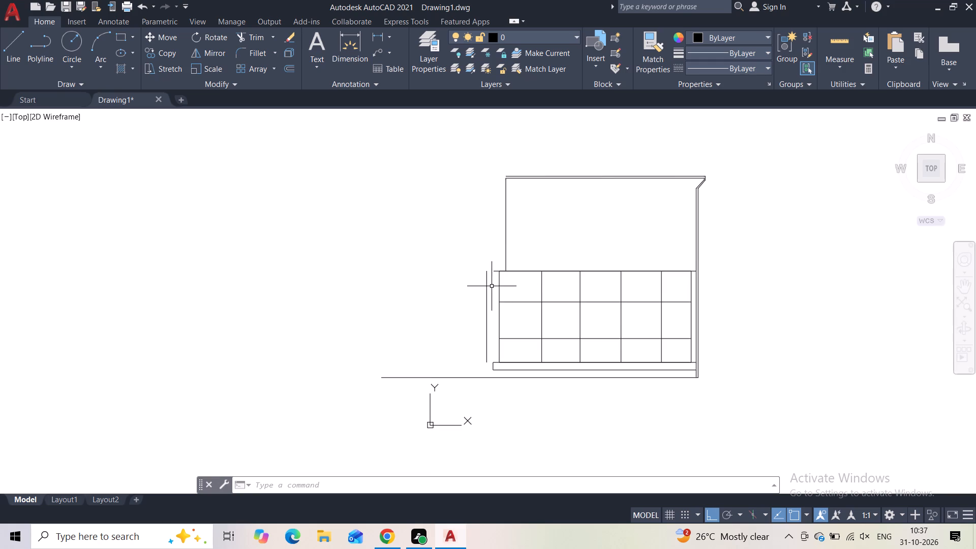
Draw a horizontal line about 20'-5" long leftward from the top left corner of the base strip.
middle_click_drag(487, 353, 489, 318)
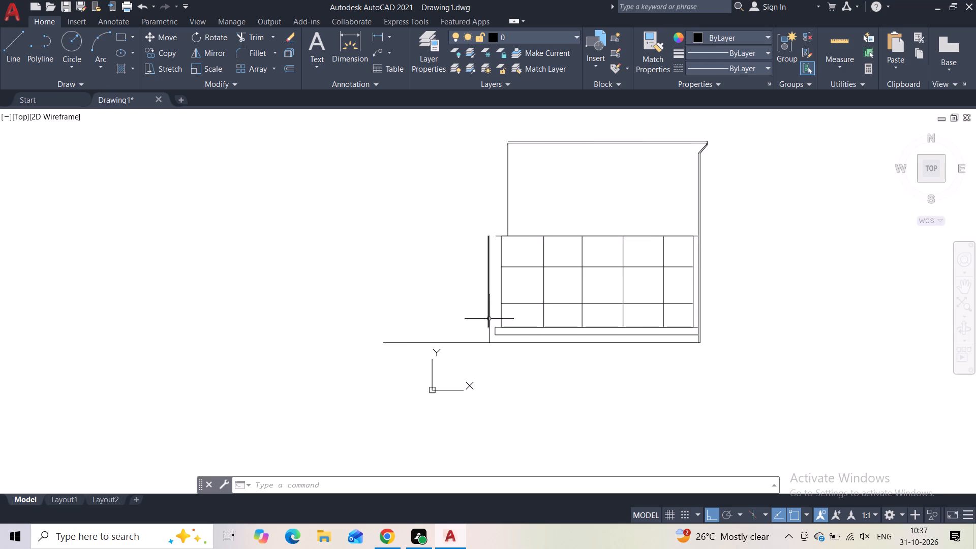
scroll(494, 341, "up", 3)
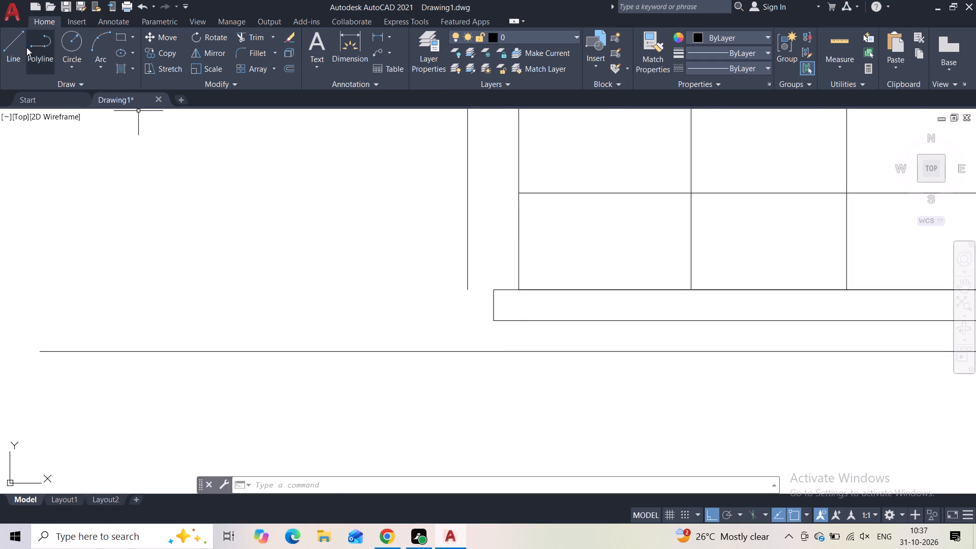
left_click(11, 50)
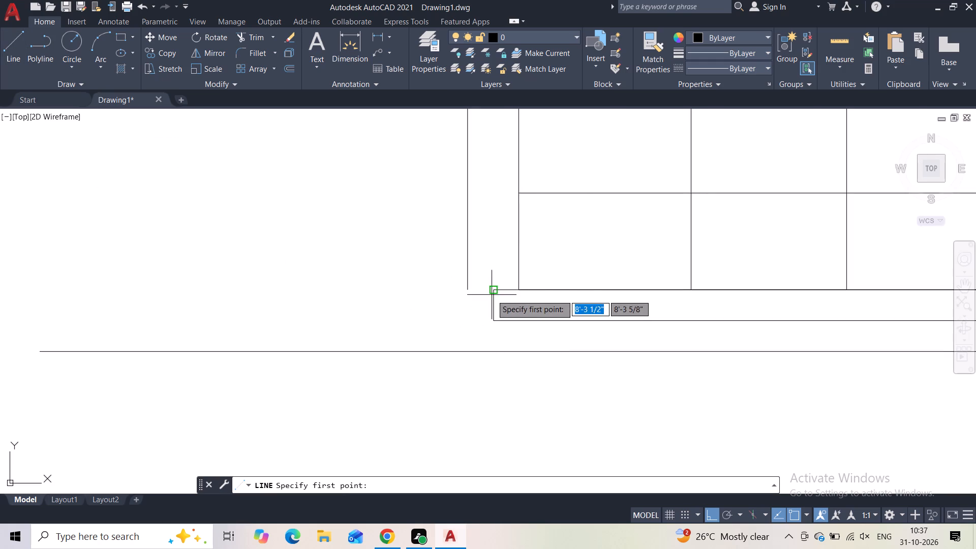
left_click(492, 295)
scroll(212, 296, "down", 2)
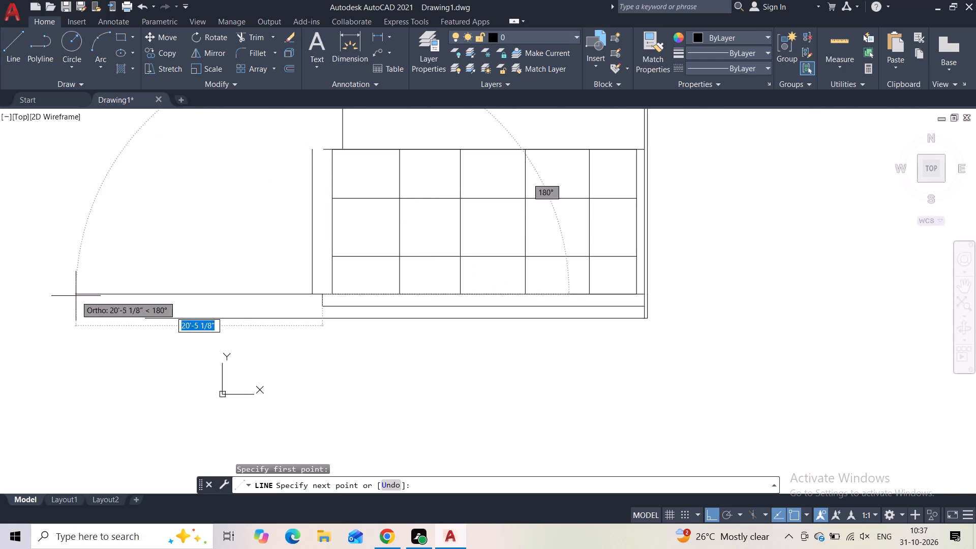
left_click(76, 296)
key("Escape")
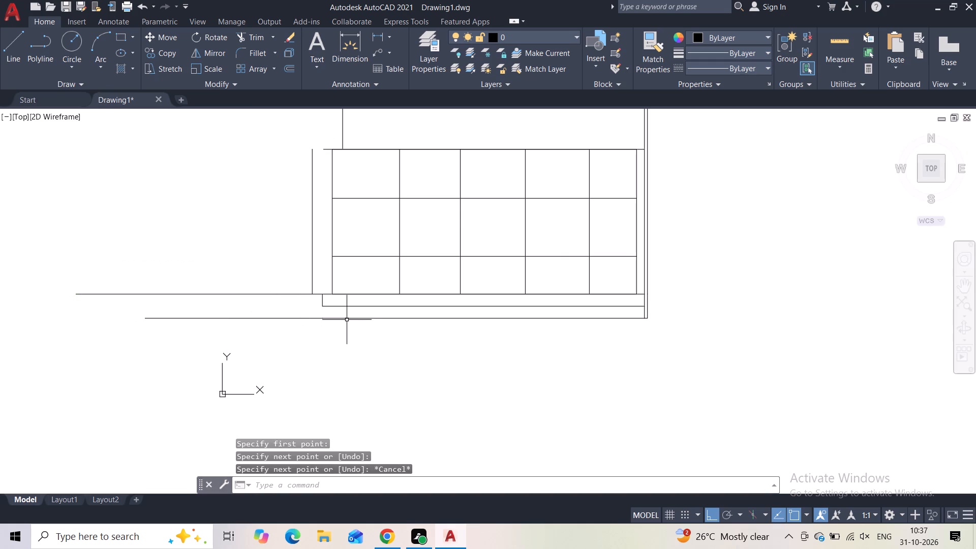
Draw a second horizontal line about 21'-9" long leftward from the bottom left corner of the base strip.
key("space")
left_click(321, 306)
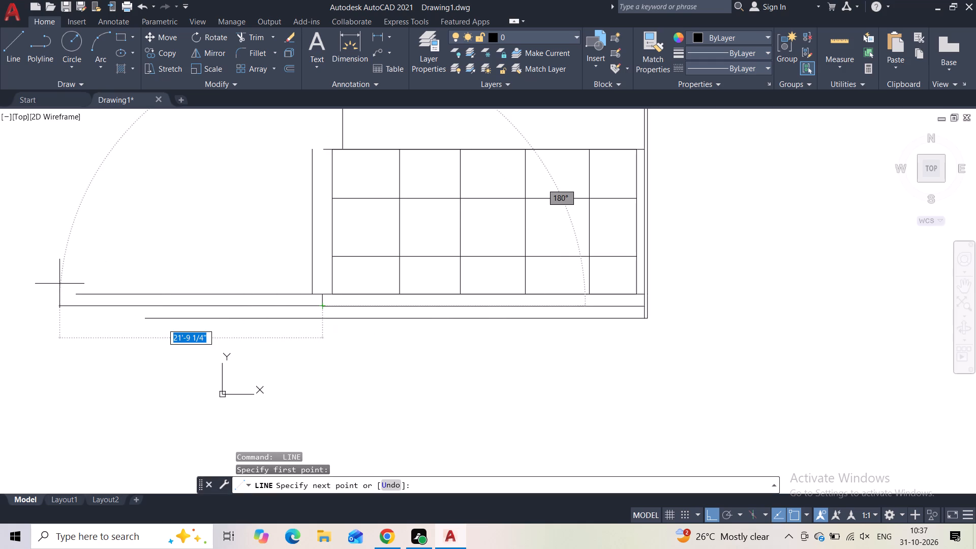
left_click(59, 284)
key("Escape")
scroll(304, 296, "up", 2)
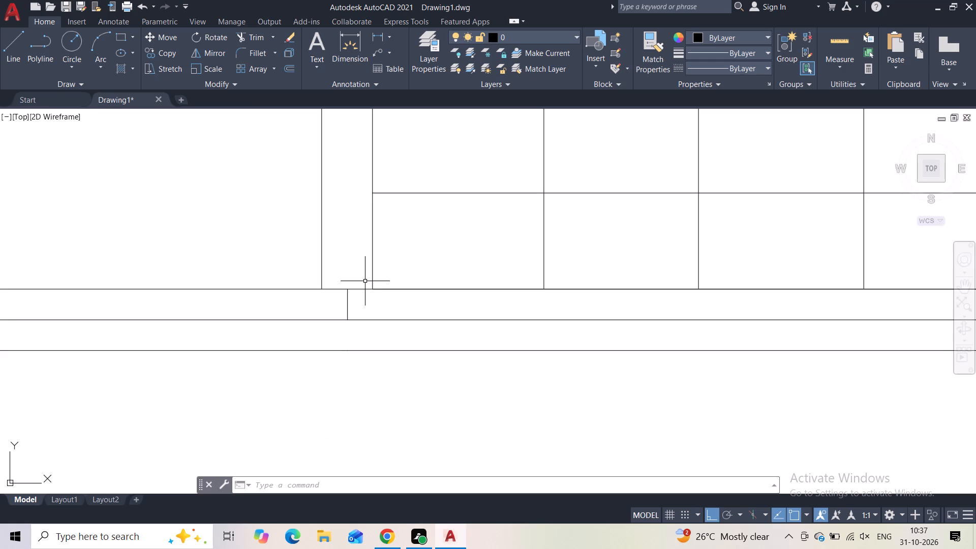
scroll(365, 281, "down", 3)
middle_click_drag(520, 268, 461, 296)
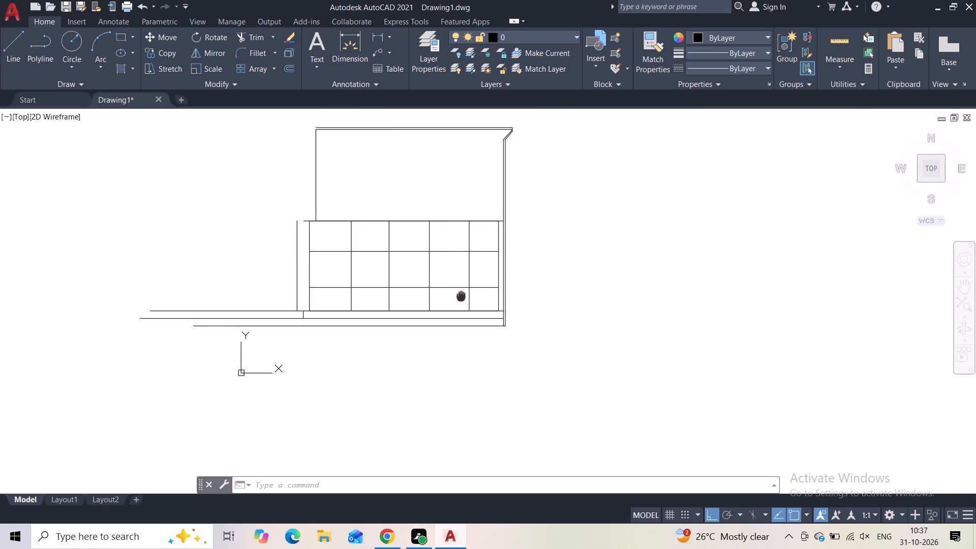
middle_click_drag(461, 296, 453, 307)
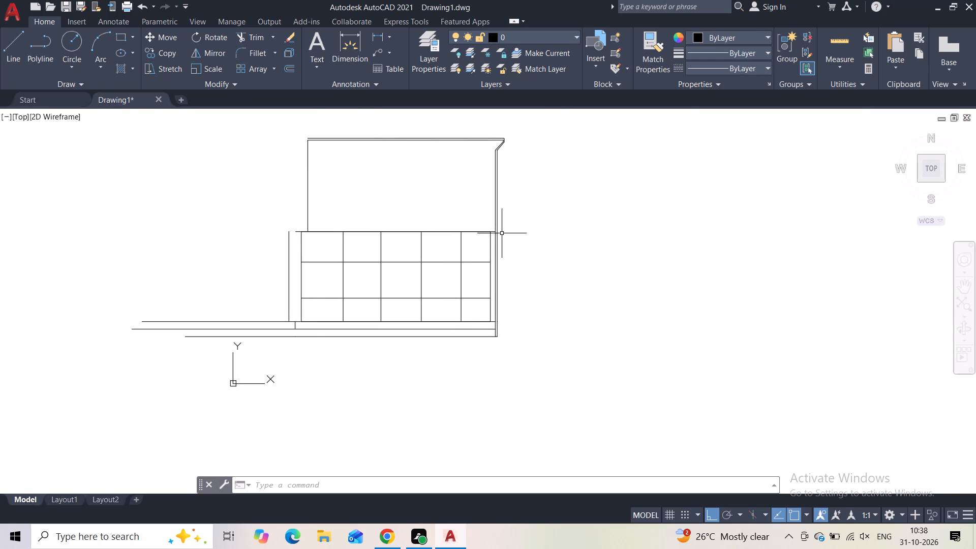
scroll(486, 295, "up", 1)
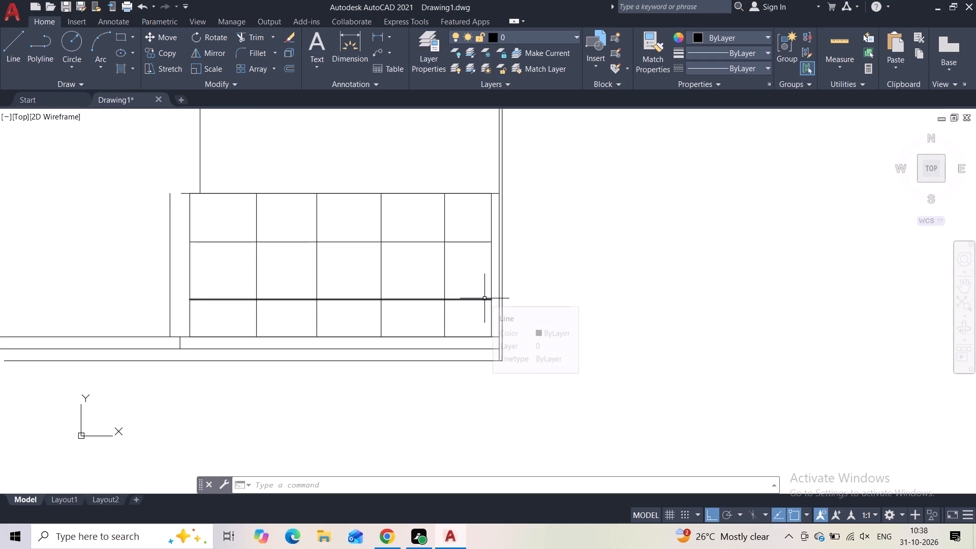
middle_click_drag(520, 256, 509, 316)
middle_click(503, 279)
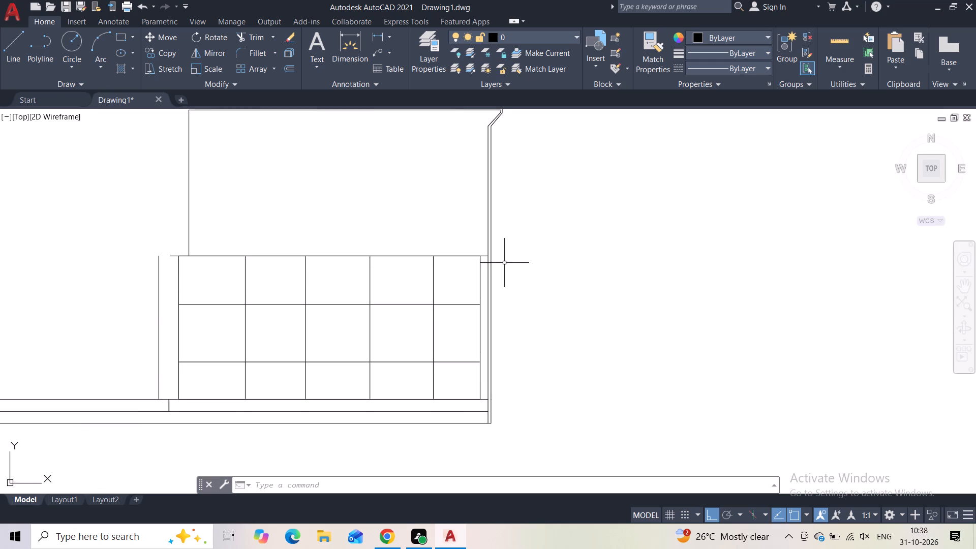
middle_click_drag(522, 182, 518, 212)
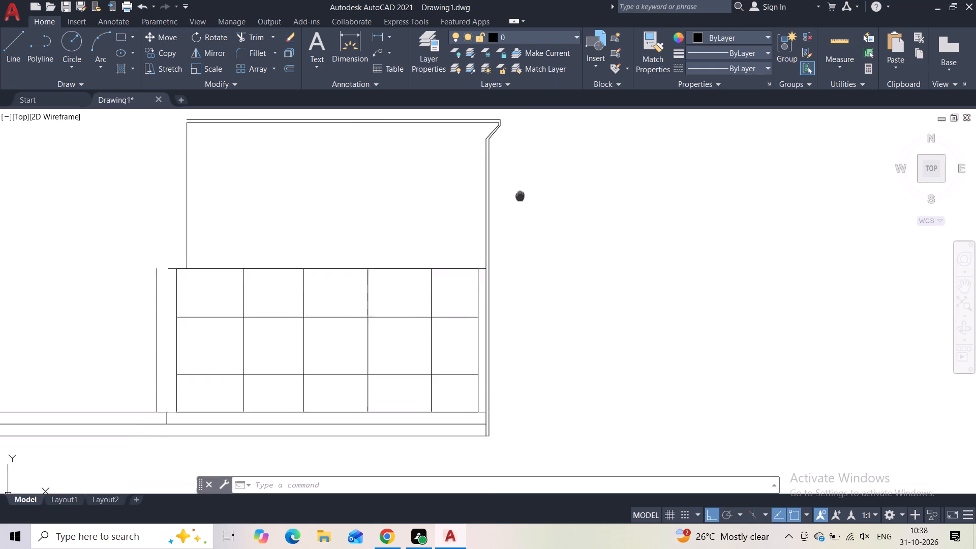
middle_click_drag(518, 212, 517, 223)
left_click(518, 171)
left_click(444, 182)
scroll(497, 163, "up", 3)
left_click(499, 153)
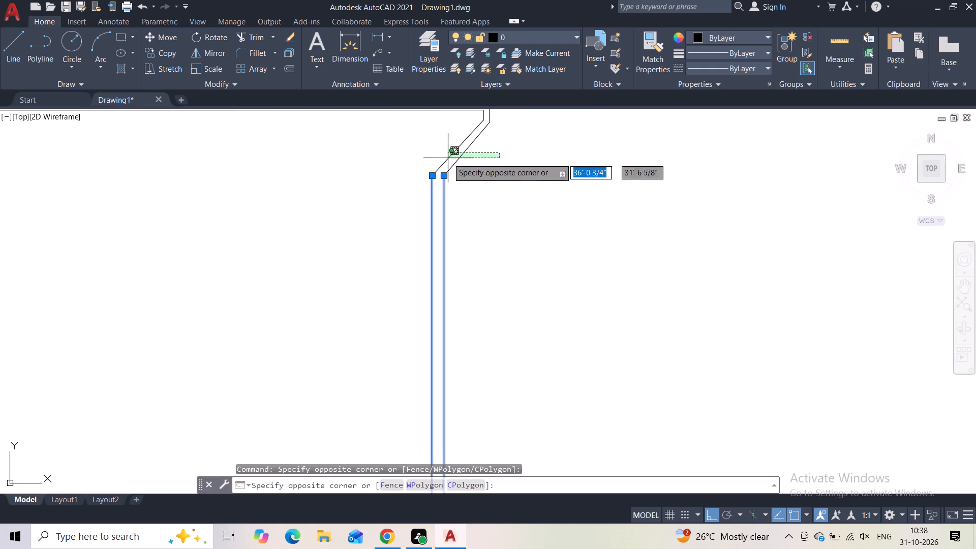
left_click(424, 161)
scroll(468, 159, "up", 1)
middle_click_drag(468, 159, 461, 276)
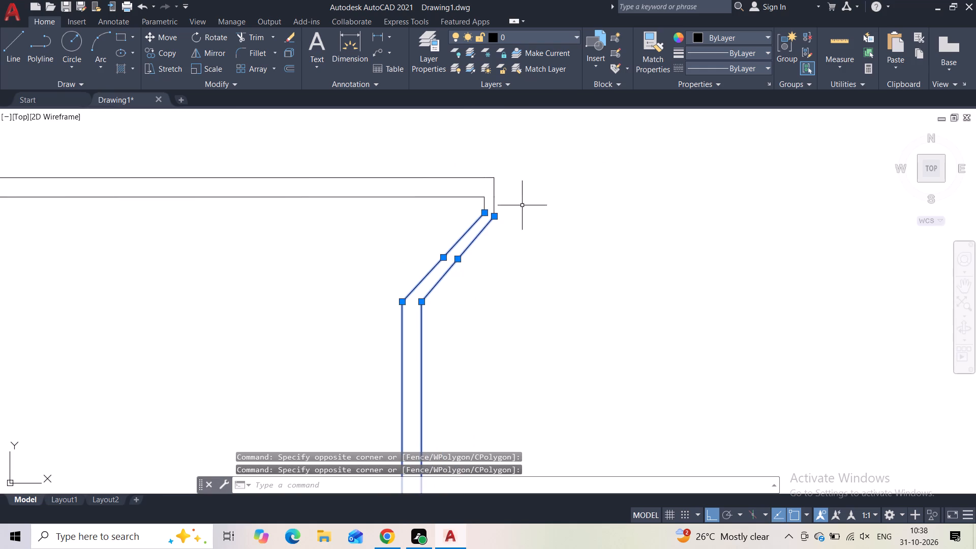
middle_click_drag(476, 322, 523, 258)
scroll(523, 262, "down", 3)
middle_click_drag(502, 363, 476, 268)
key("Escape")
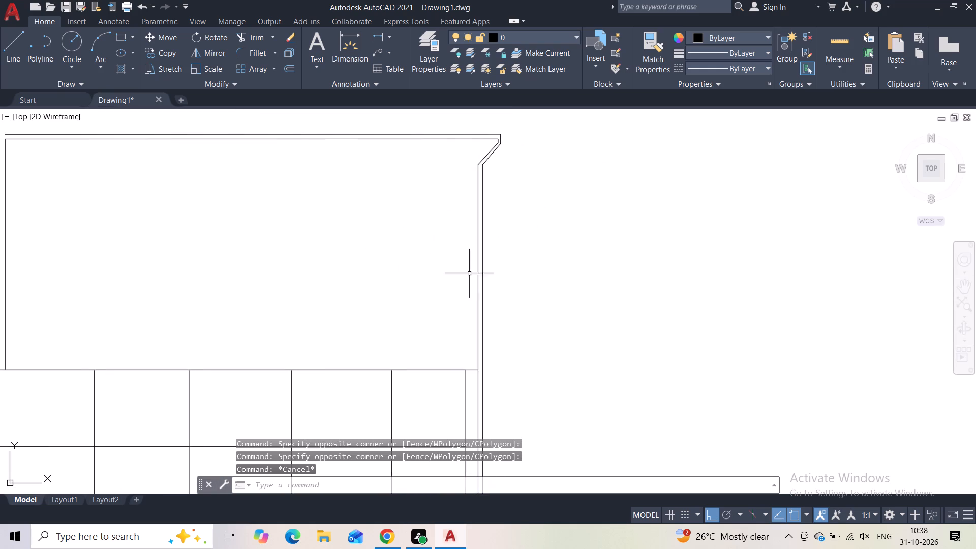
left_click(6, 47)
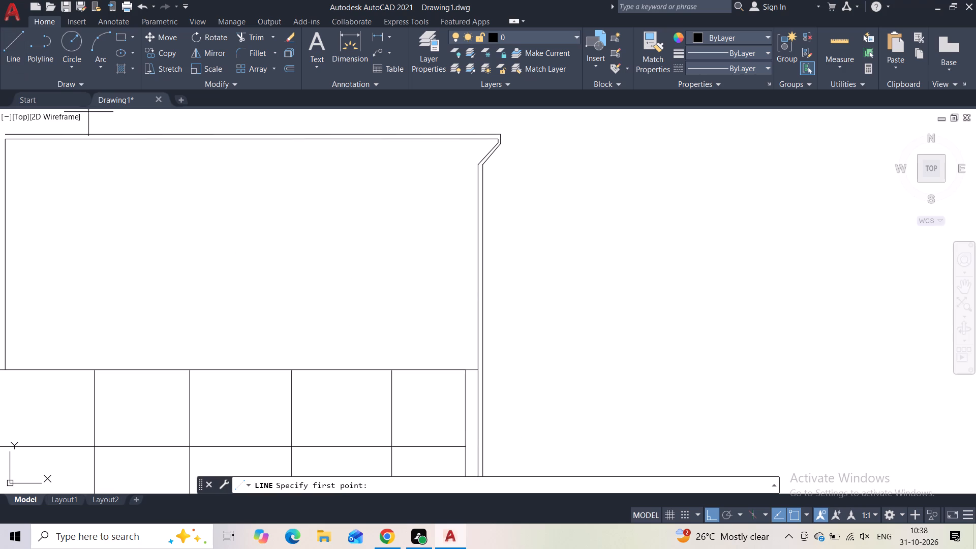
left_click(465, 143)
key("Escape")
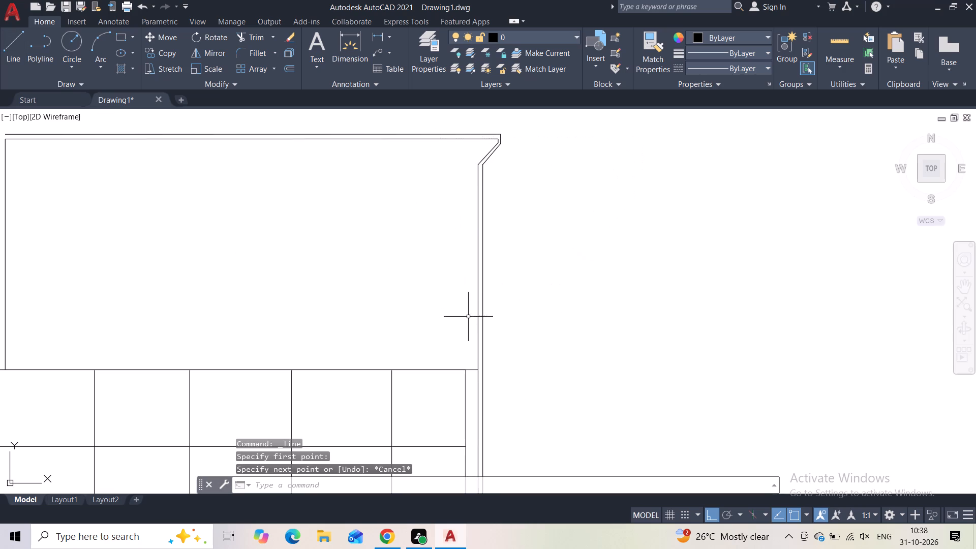
Draw a vertical line just inside the right double edge, from the midpoint of the lower level's short top-line extension up to the inner roof line.
key("space")
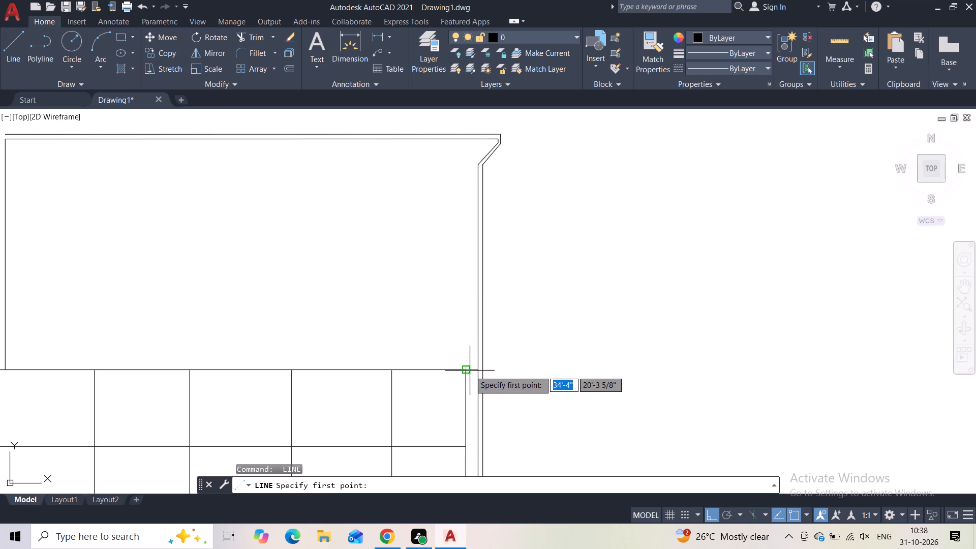
scroll(470, 371, "up", 3)
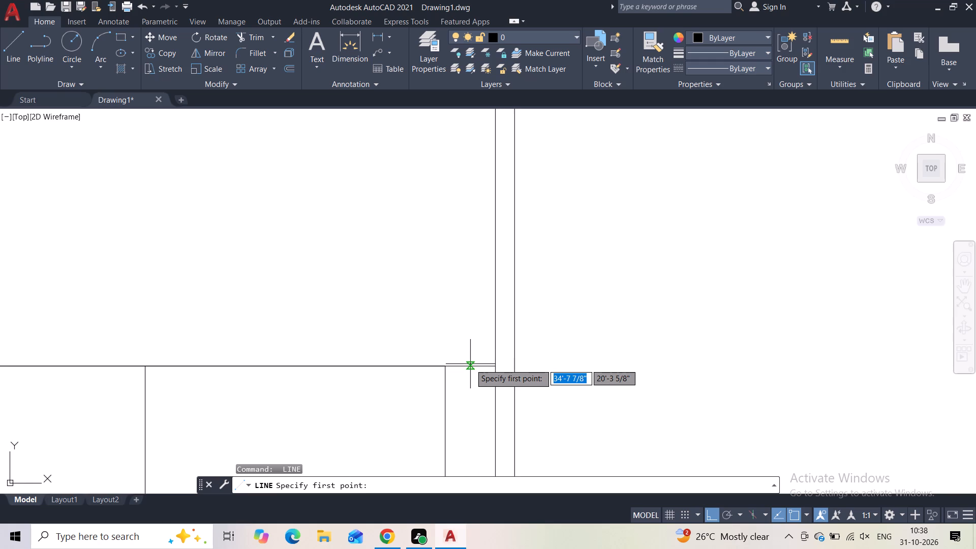
left_click(476, 364)
middle_click_drag(473, 259, 459, 363)
scroll(459, 363, "down", 1)
middle_click_drag(460, 219, 466, 338)
scroll(466, 259, "down", 1)
middle_click_drag(466, 251, 442, 405)
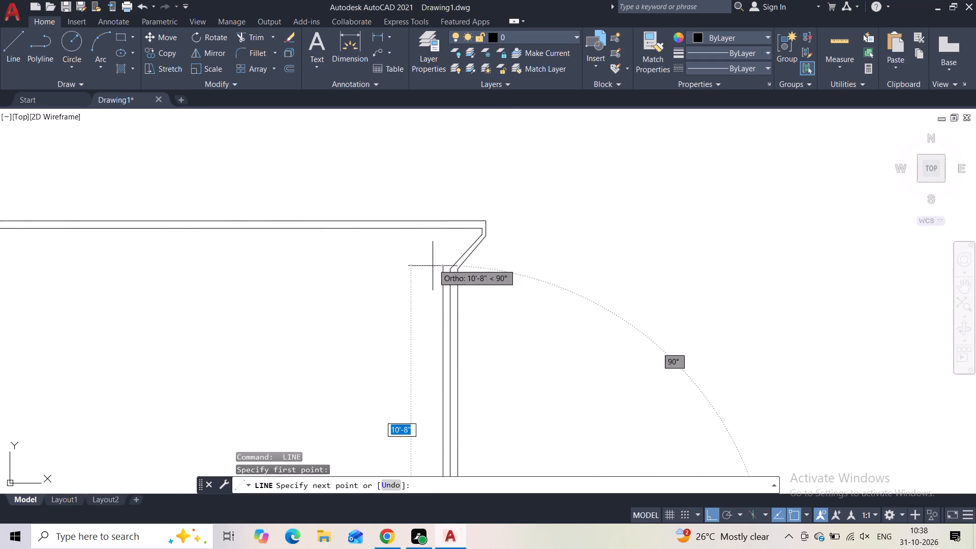
left_click(442, 228)
key("Escape")
Trim the short horizontal piece between the new vertical line and the right double edge at the lower level's top.
middle_click_drag(415, 355, 376, 143)
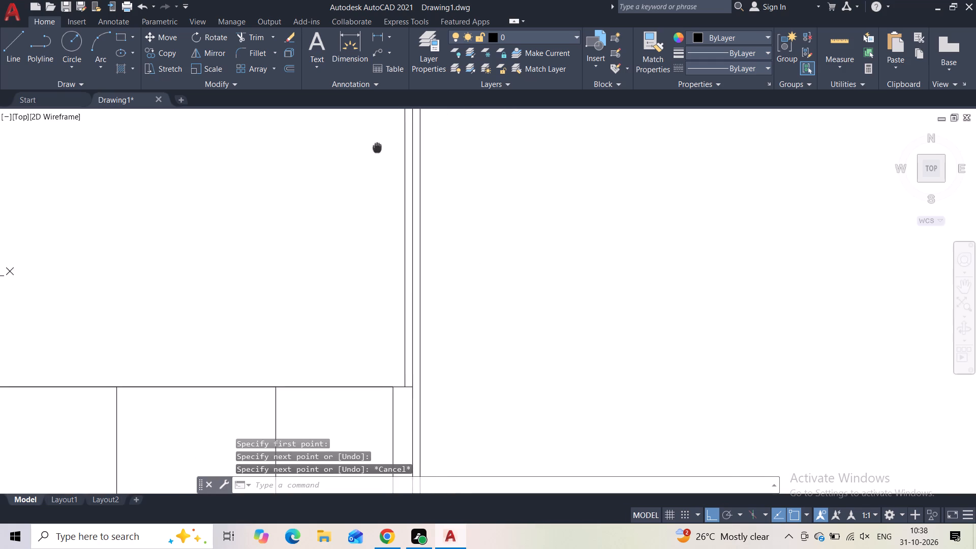
middle_click_drag(376, 143, 375, 141)
middle_click_drag(371, 317, 365, 154)
middle_click_drag(381, 274, 359, 229)
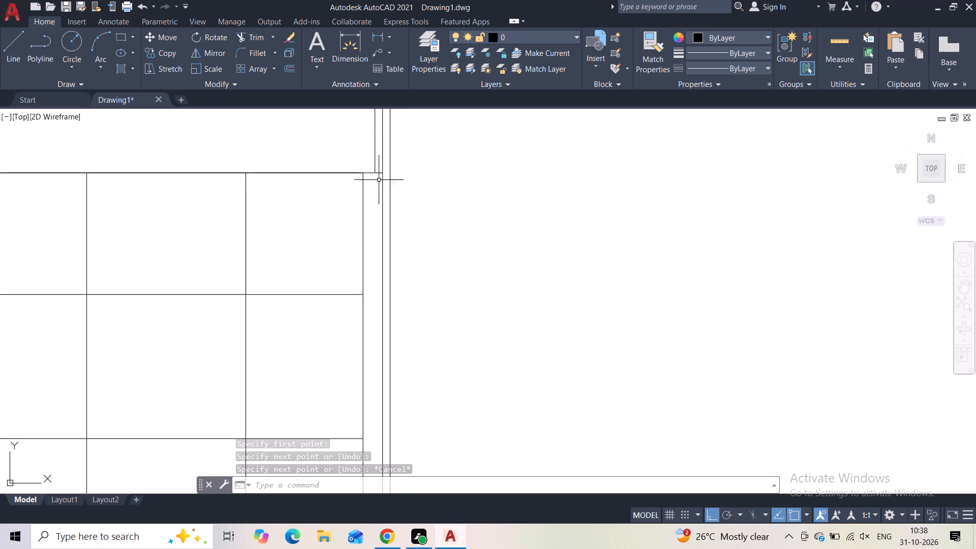
scroll(381, 178, "up", 4)
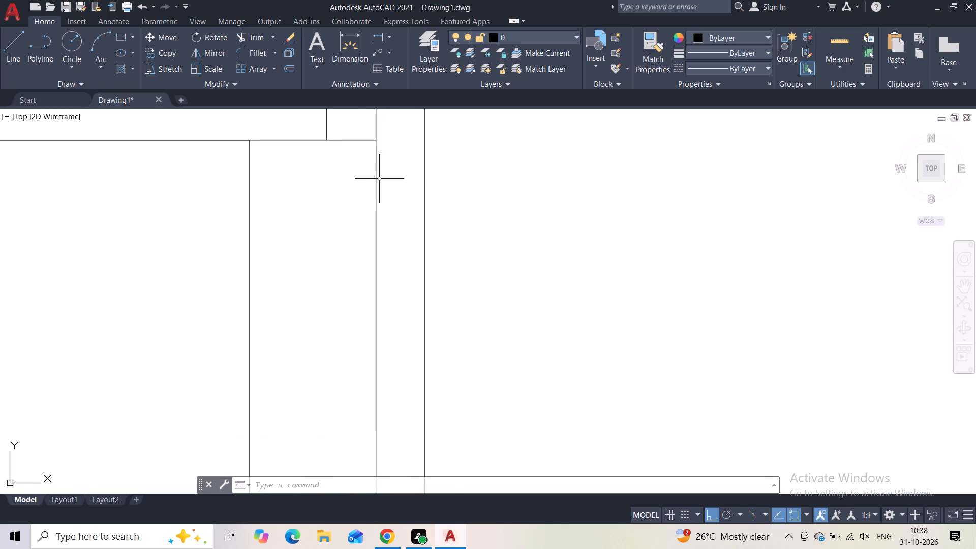
scroll(372, 177, "up", 1)
middle_click_drag(372, 177, 351, 291)
left_click(261, 41)
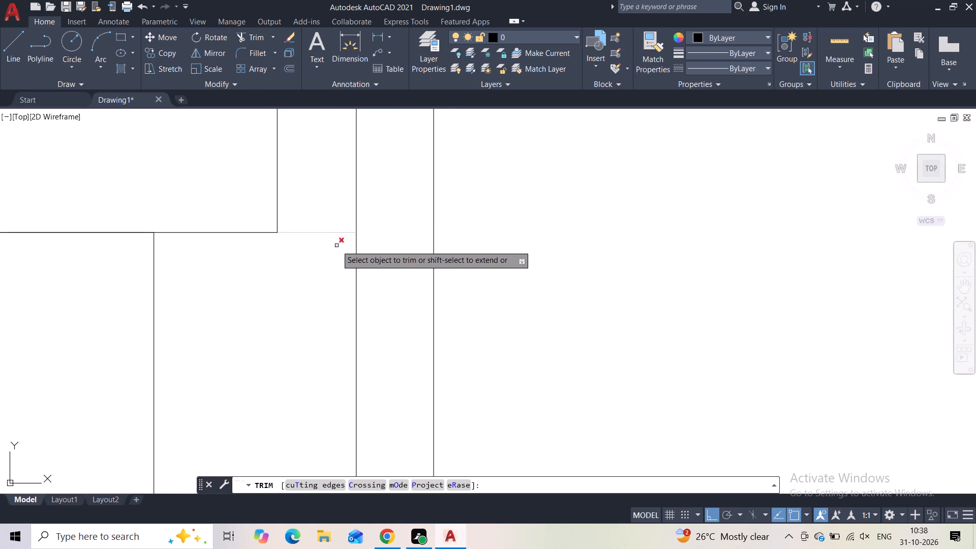
left_click_drag(325, 212, 319, 255)
key("Escape")
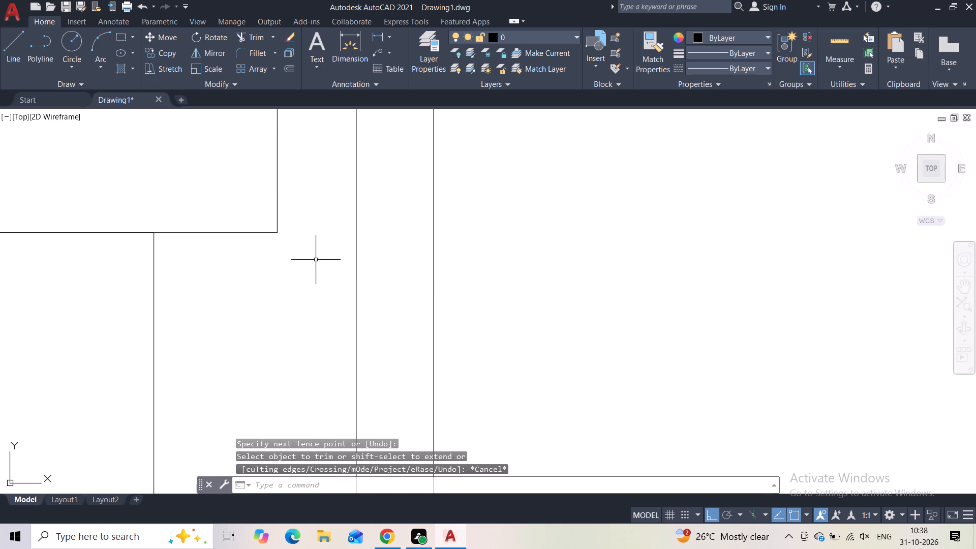
Draw a vertical line from the trimmed corner straight down to the top of the base strip, between grid and double edge.
left_click(17, 58)
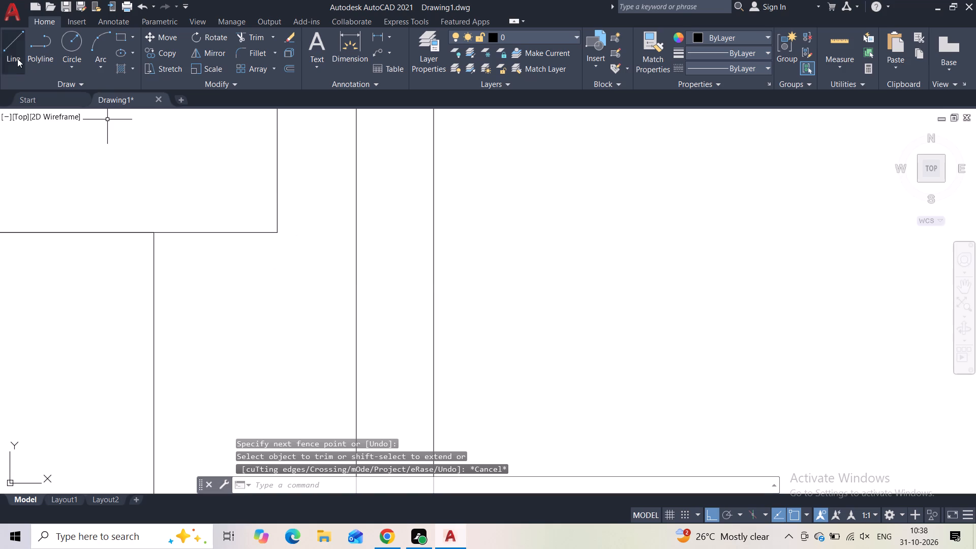
left_click(276, 230)
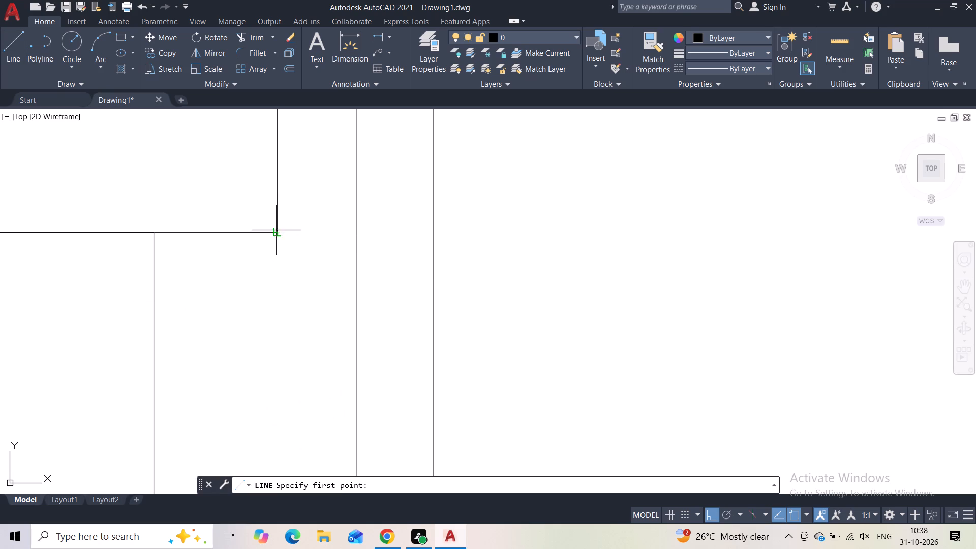
middle_click_drag(285, 343, 293, 222)
scroll(295, 229, "down", 3)
middle_click_drag(290, 293, 285, 204)
scroll(284, 281, "down", 1)
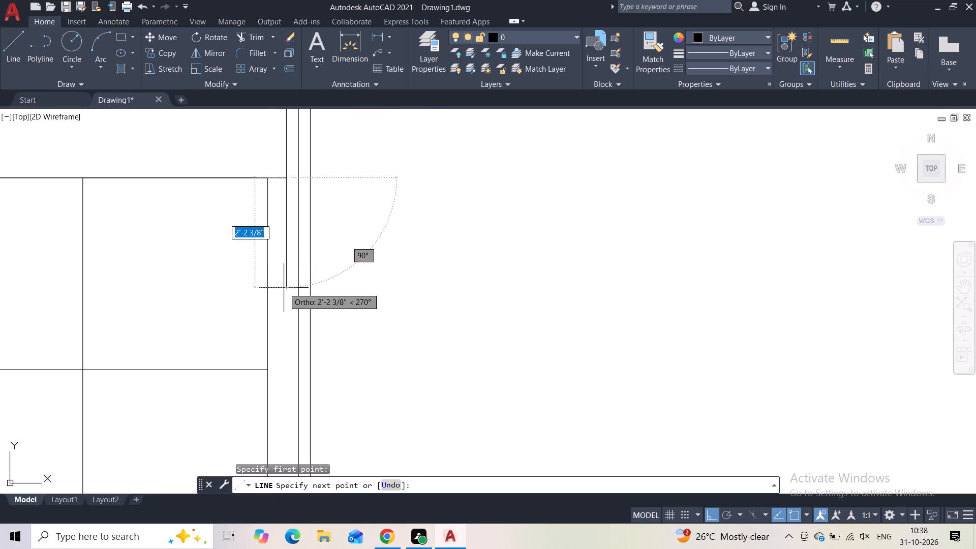
middle_click_drag(284, 292, 283, 205)
scroll(282, 319, "down", 1)
middle_click_drag(282, 319, 276, 216)
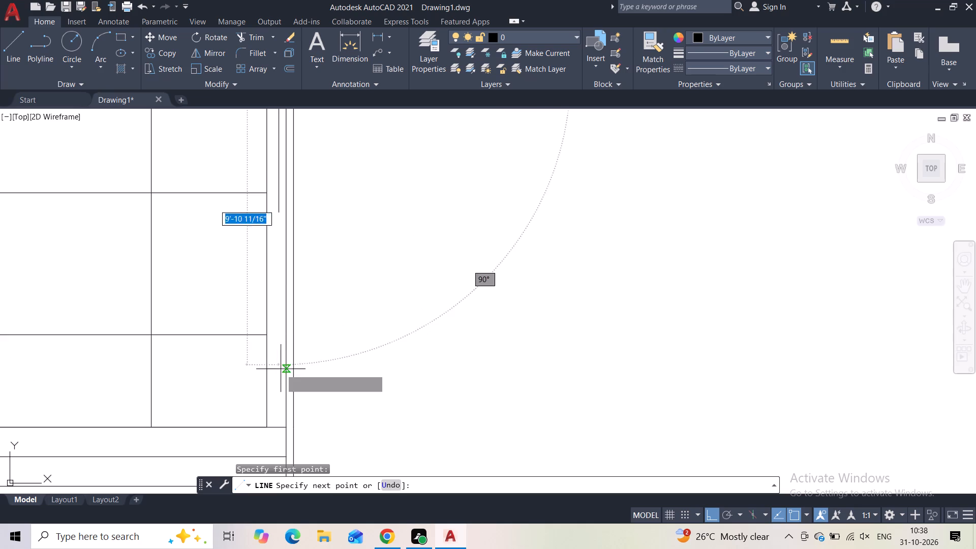
scroll(274, 416, "up", 1)
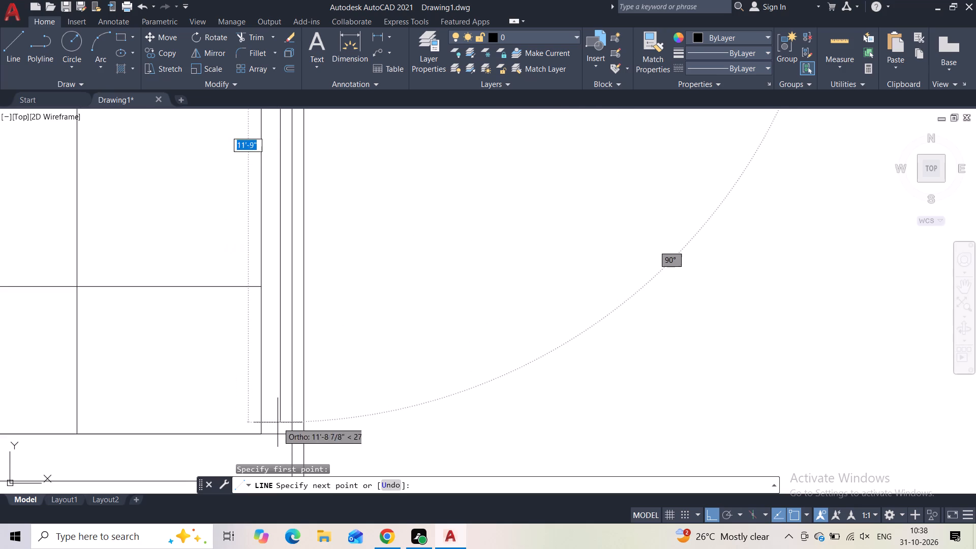
left_click(282, 433)
key("Escape")
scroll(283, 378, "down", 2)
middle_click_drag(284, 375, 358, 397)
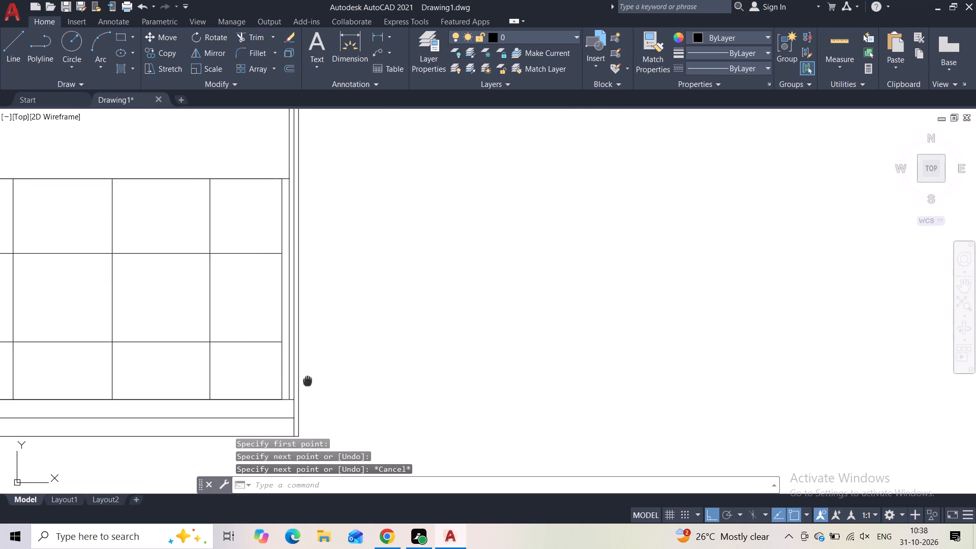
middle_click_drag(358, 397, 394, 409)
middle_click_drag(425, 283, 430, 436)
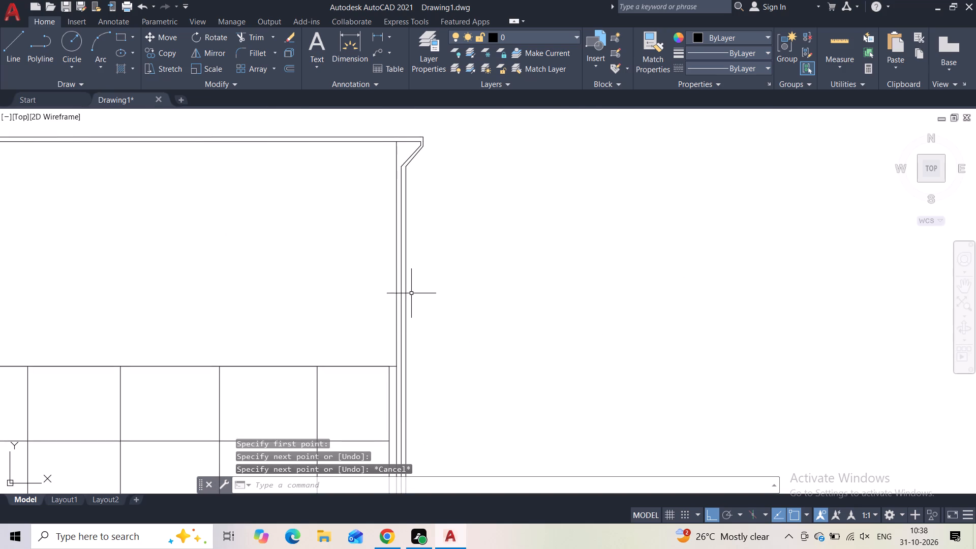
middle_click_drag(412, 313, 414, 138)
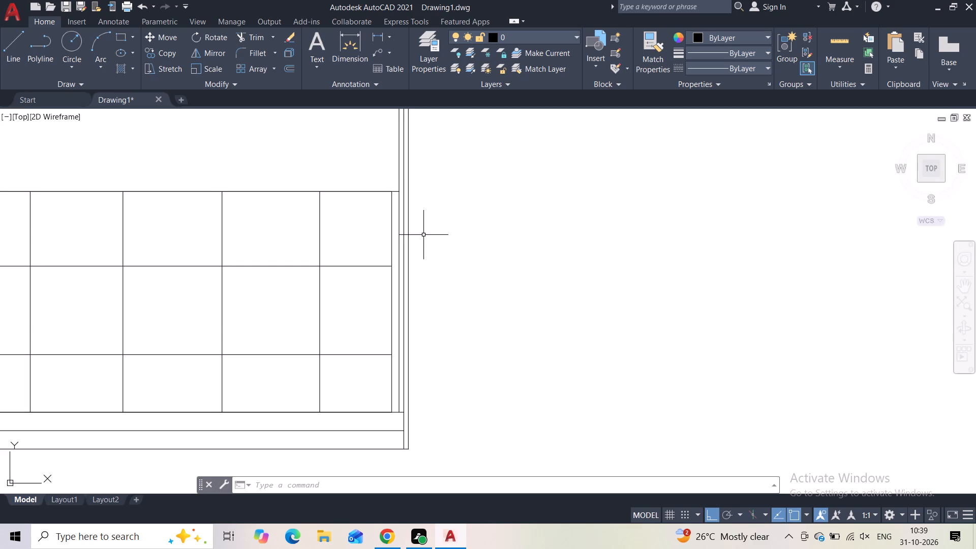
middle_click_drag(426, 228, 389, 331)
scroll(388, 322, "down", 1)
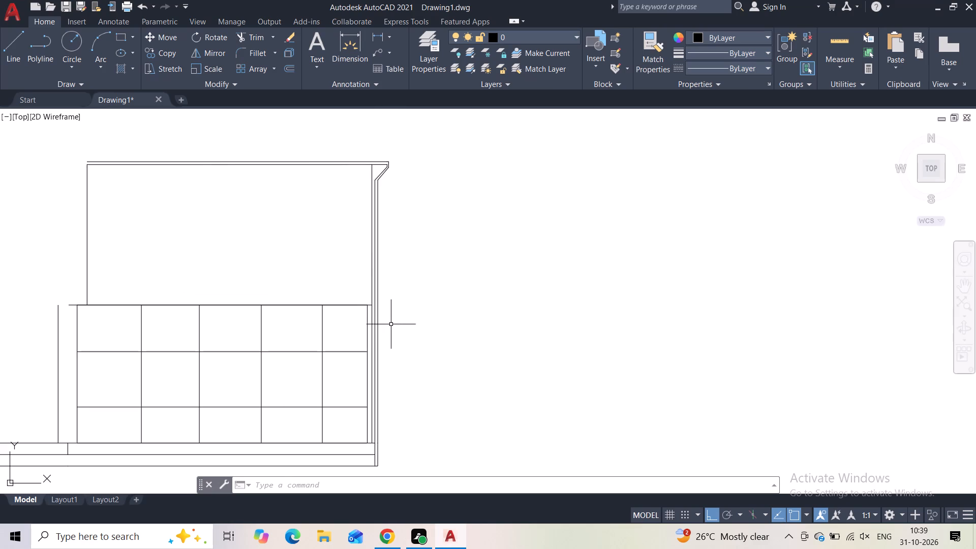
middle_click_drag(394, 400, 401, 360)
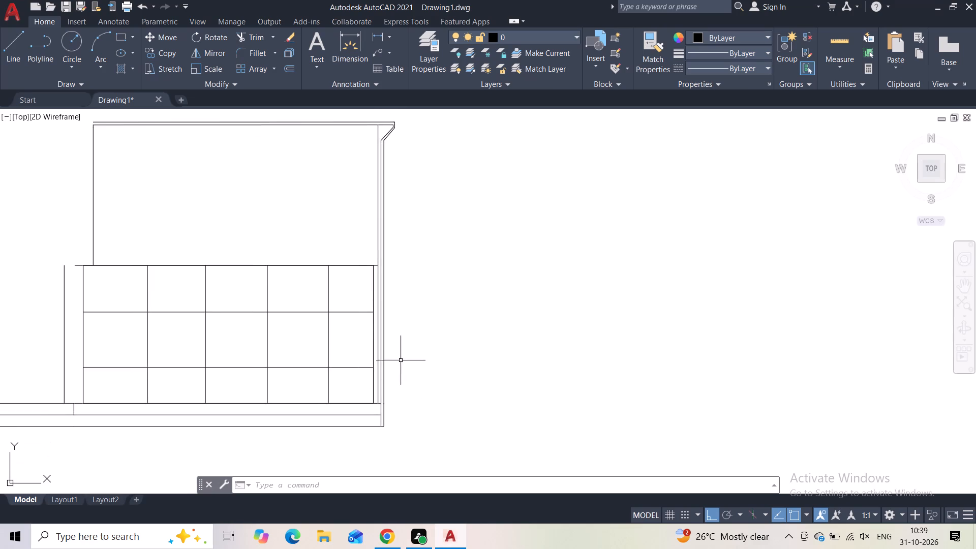
Delete the short outer line of the right double edge where it runs alongside the base strip.
scroll(372, 383, "up", 3)
middle_click_drag(416, 377, 411, 321)
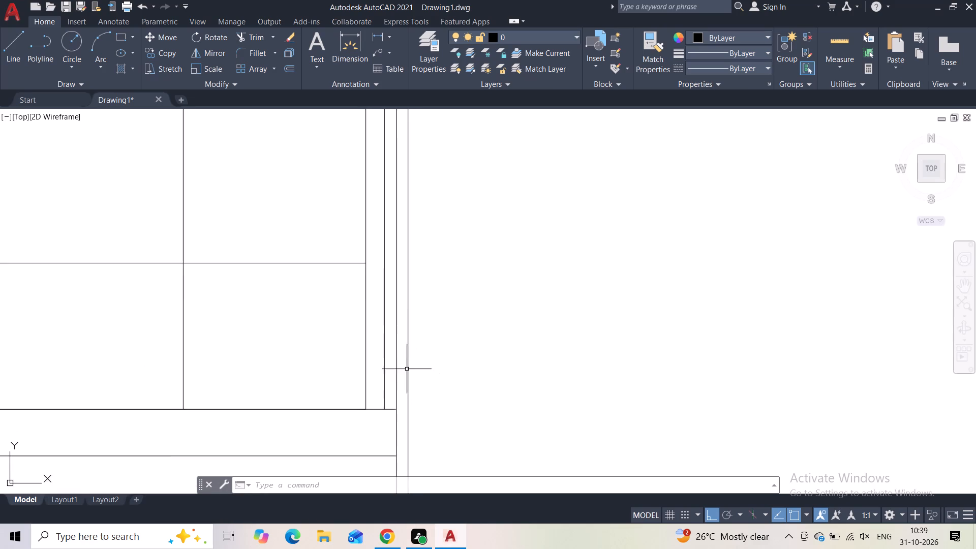
middle_click_drag(407, 370, 406, 238)
left_click(407, 346)
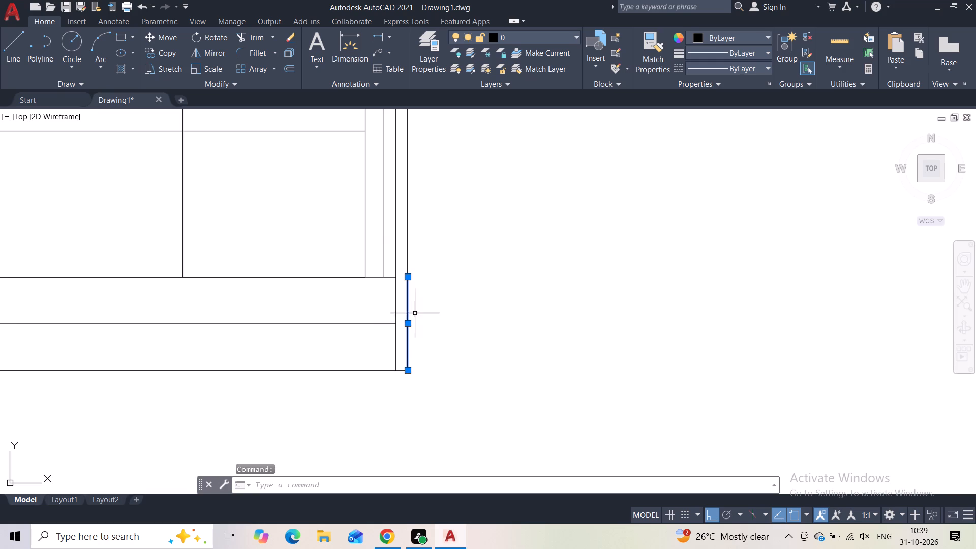
key("Delete")
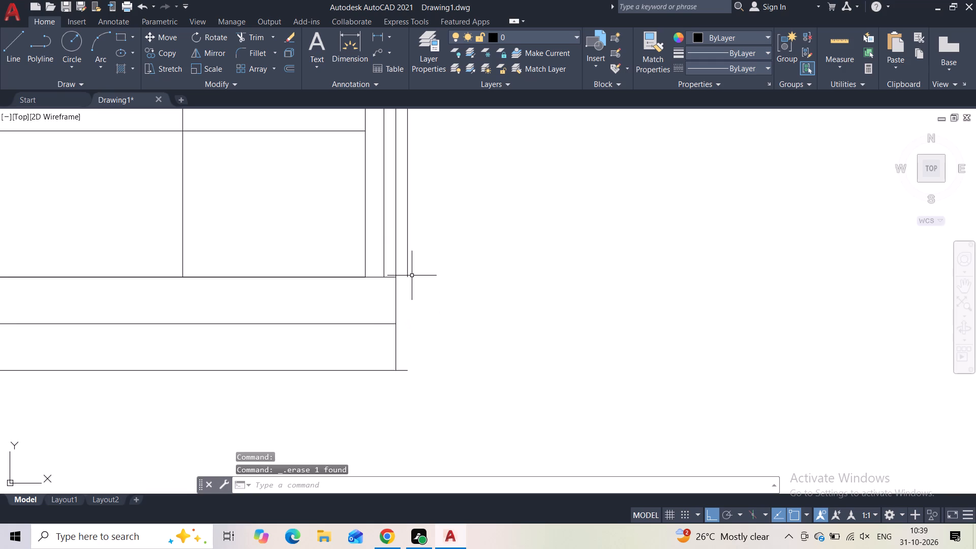
With ortho off, draw an angled outlet closing the right double edge's bottom, from the outer line's end back to the base strip's top corner.
left_click(13, 52)
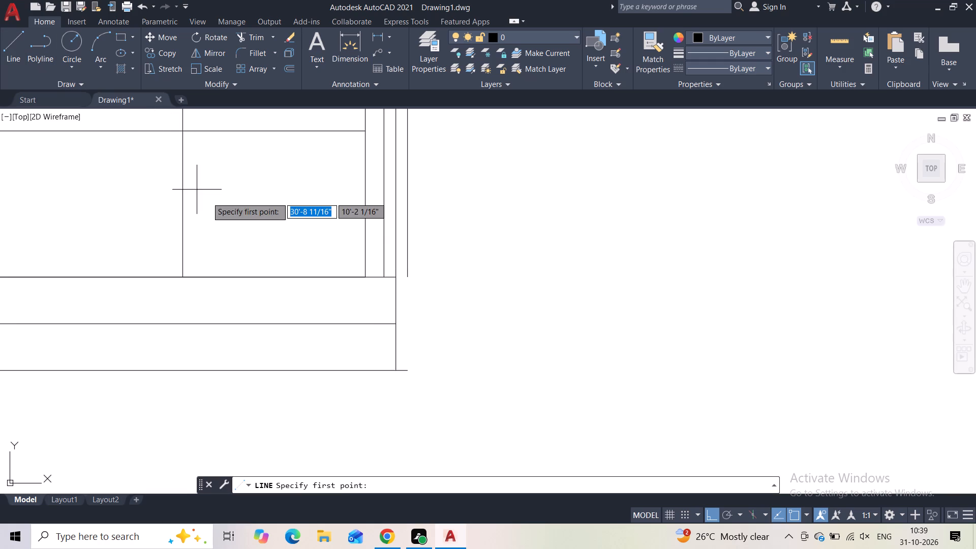
left_click(408, 275)
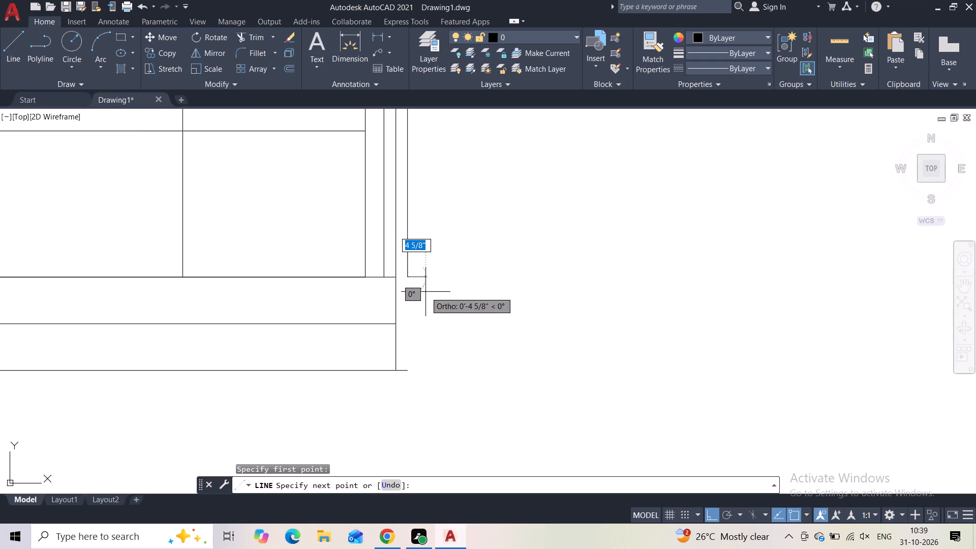
key("F8")
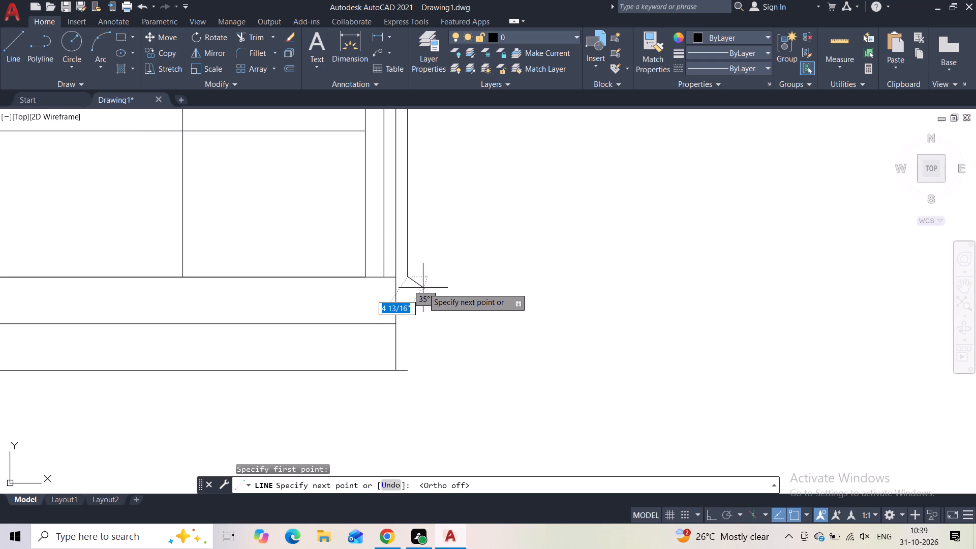
scroll(417, 288, "up", 1)
left_click(417, 288)
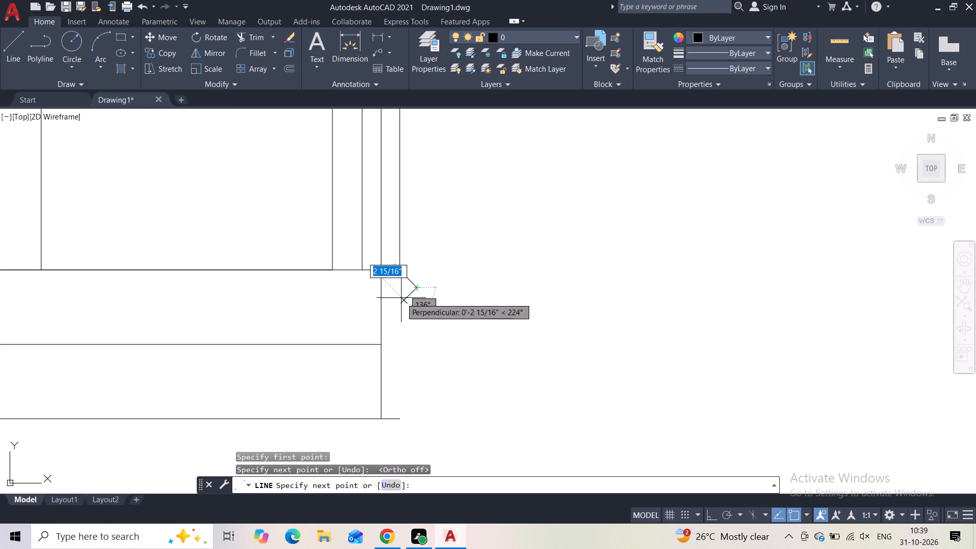
left_click(401, 298)
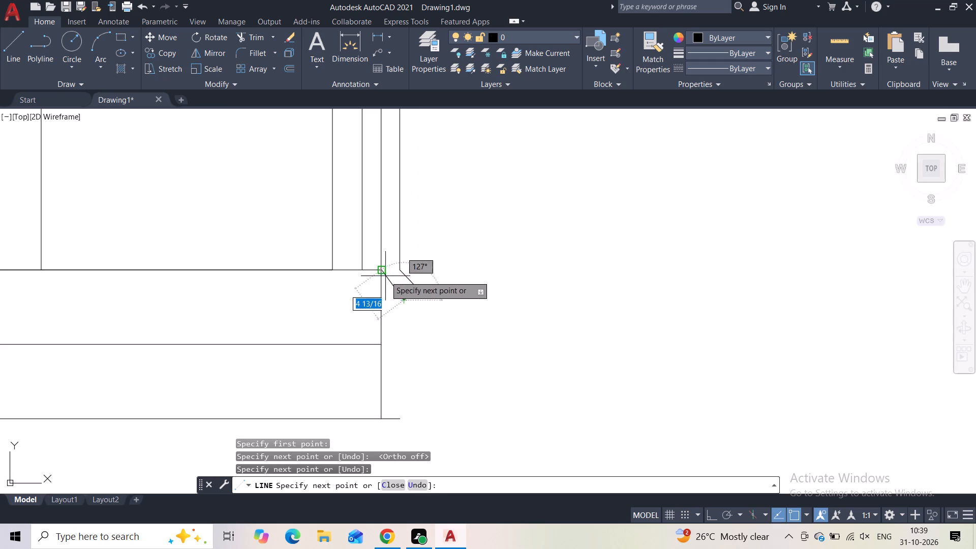
left_click(384, 273)
key("Escape")
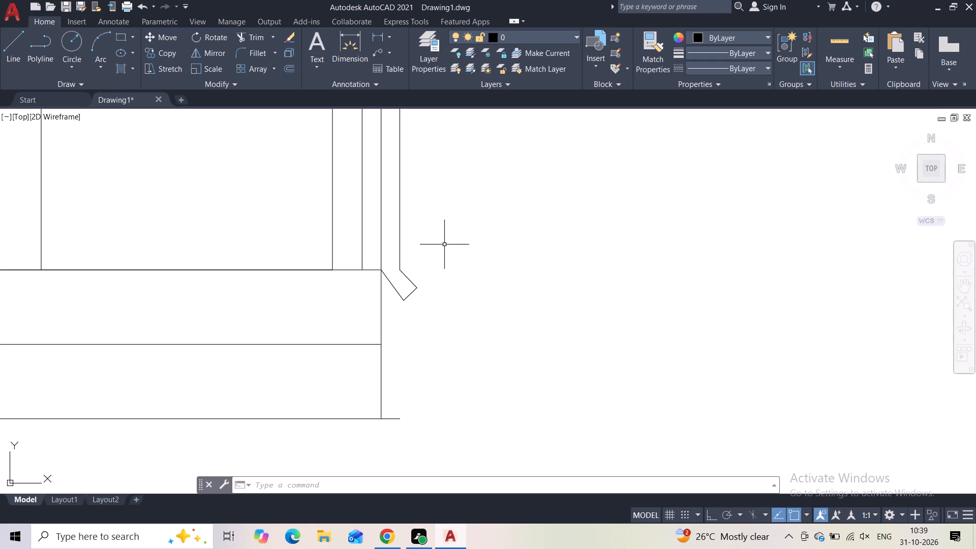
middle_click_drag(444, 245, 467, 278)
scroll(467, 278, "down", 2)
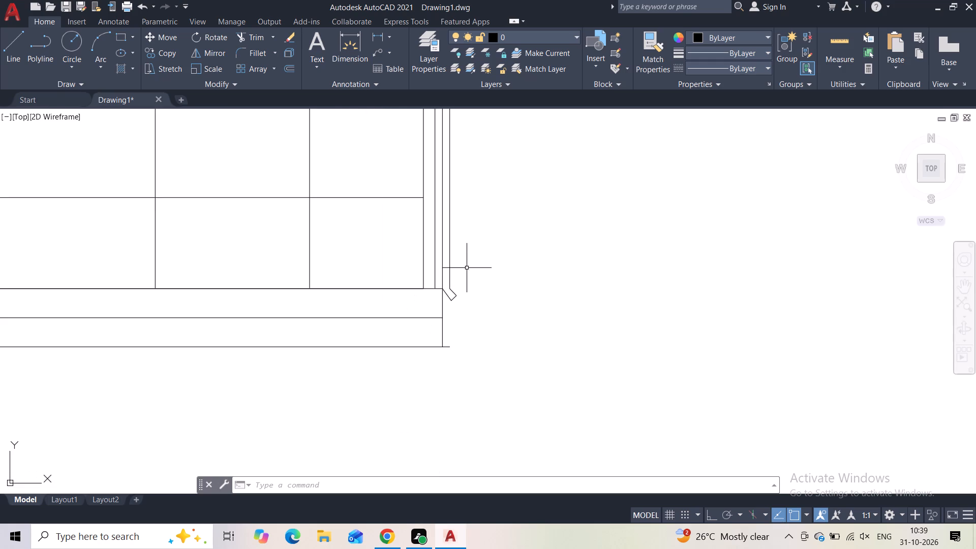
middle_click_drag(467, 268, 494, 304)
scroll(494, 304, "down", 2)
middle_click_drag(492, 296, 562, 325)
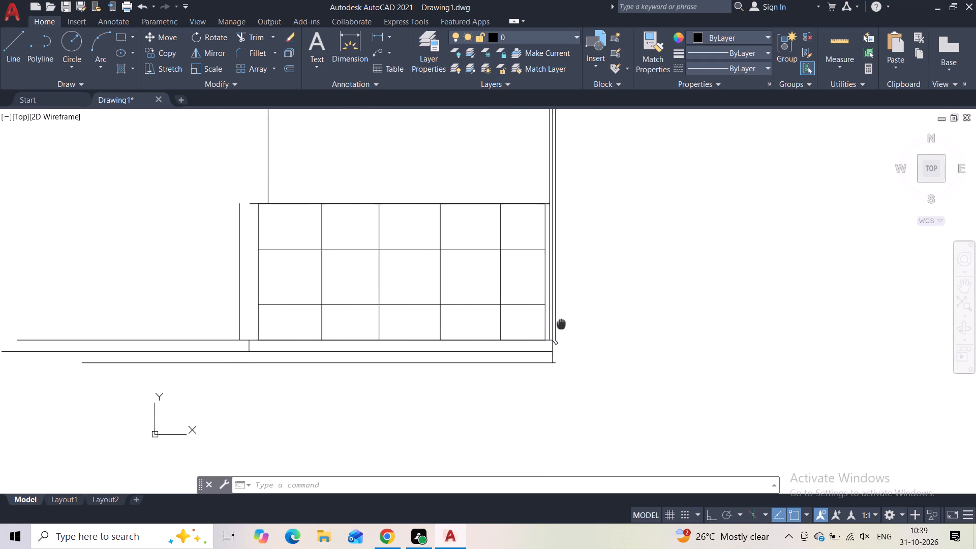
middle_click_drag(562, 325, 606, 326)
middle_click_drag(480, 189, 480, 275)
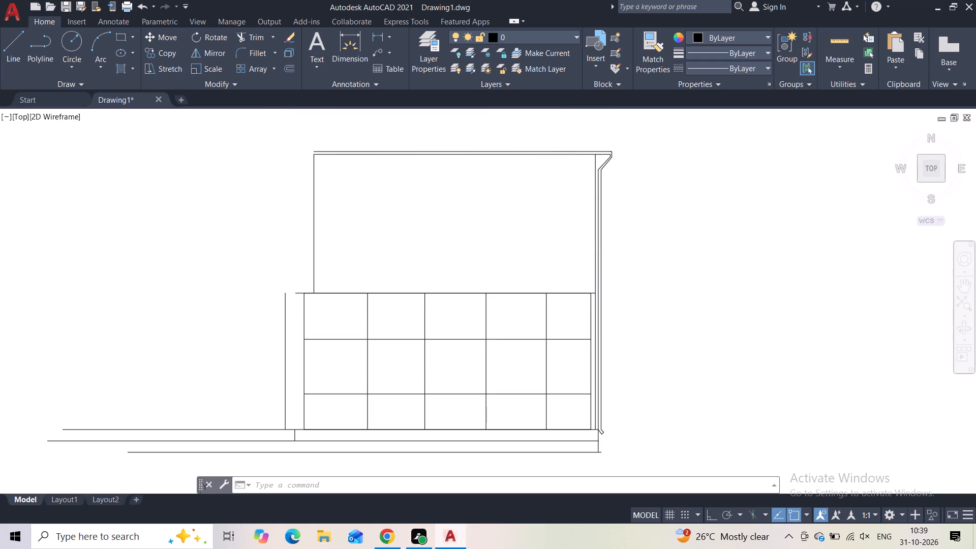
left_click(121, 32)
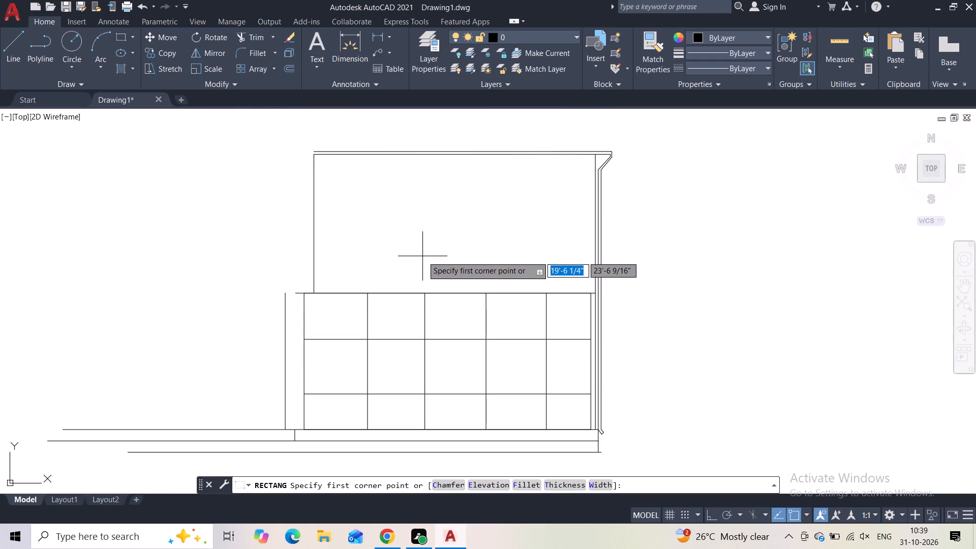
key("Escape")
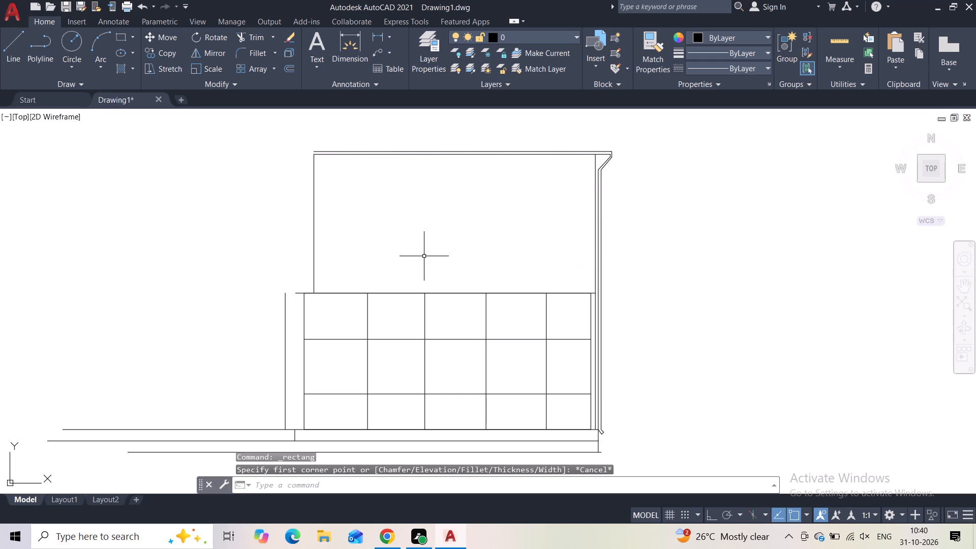
Draw a horizontal line joining the top of the separate left vertical to the end of the lower level's top line.
middle_click_drag(284, 298, 295, 263)
scroll(296, 263, "up", 2)
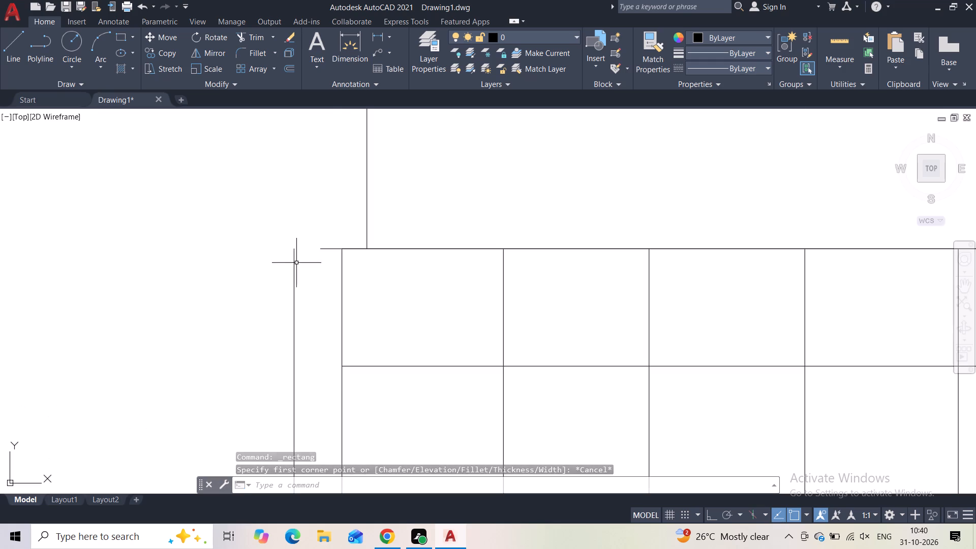
left_click(19, 44)
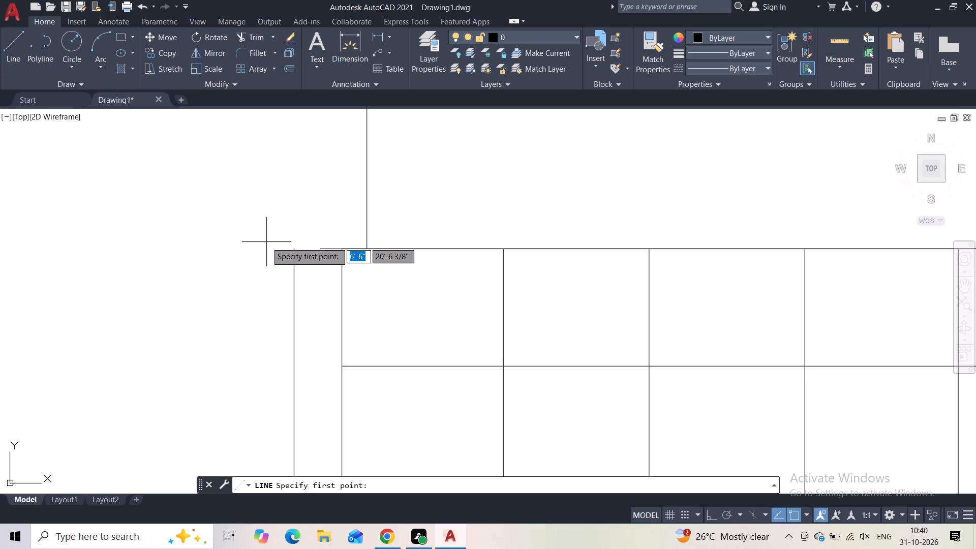
scroll(301, 255, "up", 2)
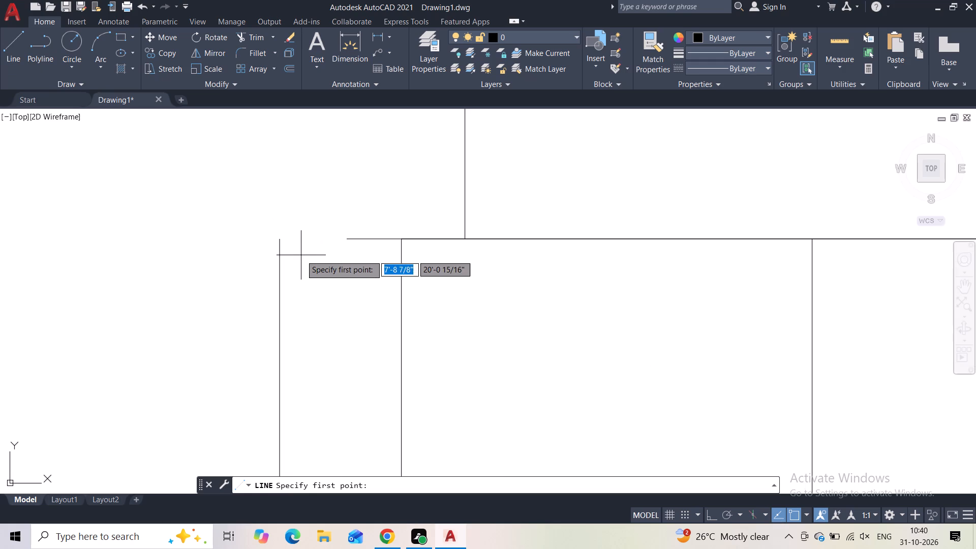
left_click(279, 242)
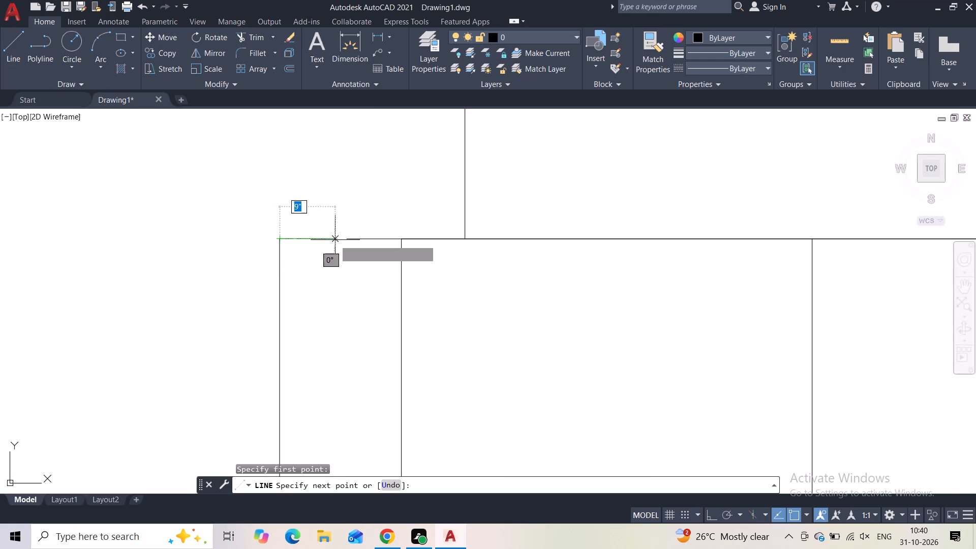
left_click(343, 240)
key("Escape")
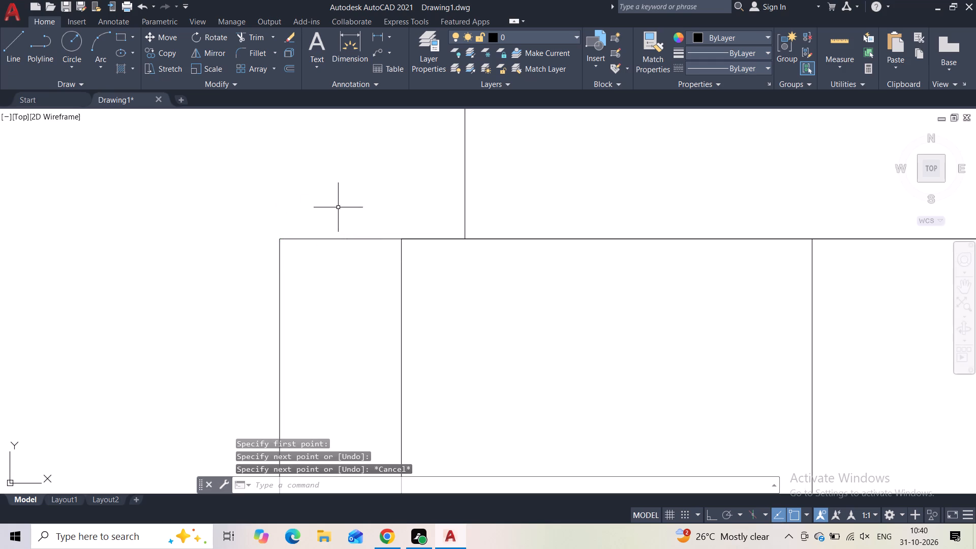
With ortho on, extend the lower level's top edge leftward with a new line and close it down vertically to the base strip's top line.
scroll(338, 207, "down", 2)
middle_click_drag(349, 282, 331, 234)
middle_click_drag(332, 257, 331, 240)
scroll(331, 242, "down", 1)
middle_click_drag(329, 274, 321, 247)
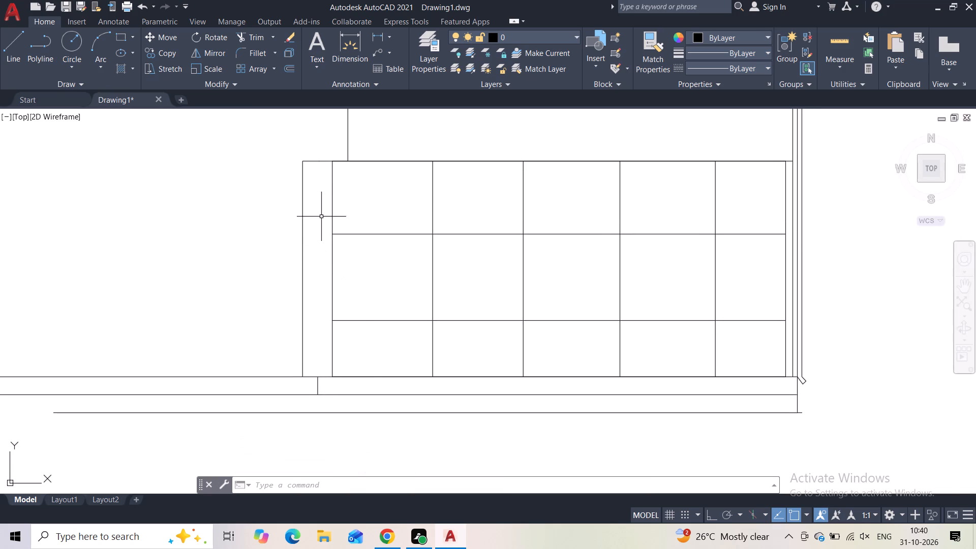
left_click(16, 51)
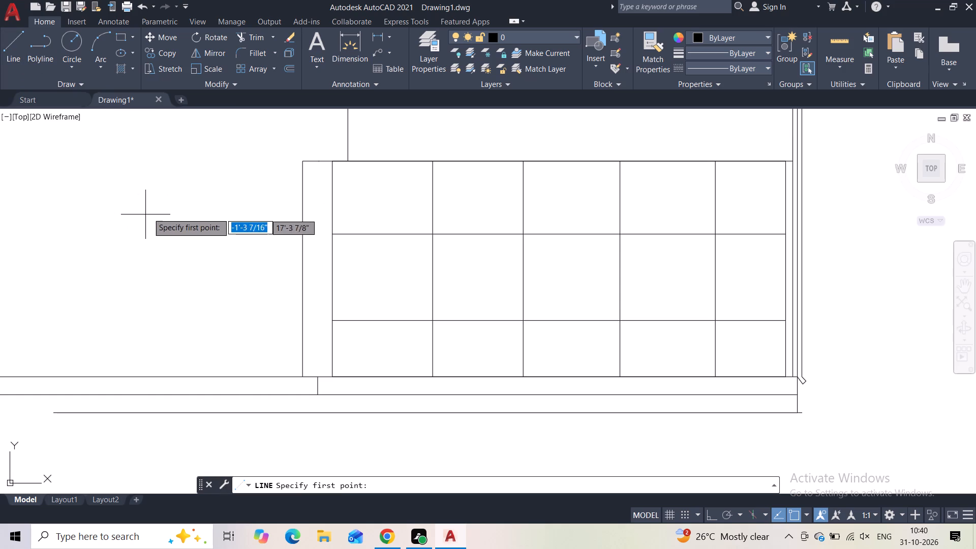
left_click(301, 162)
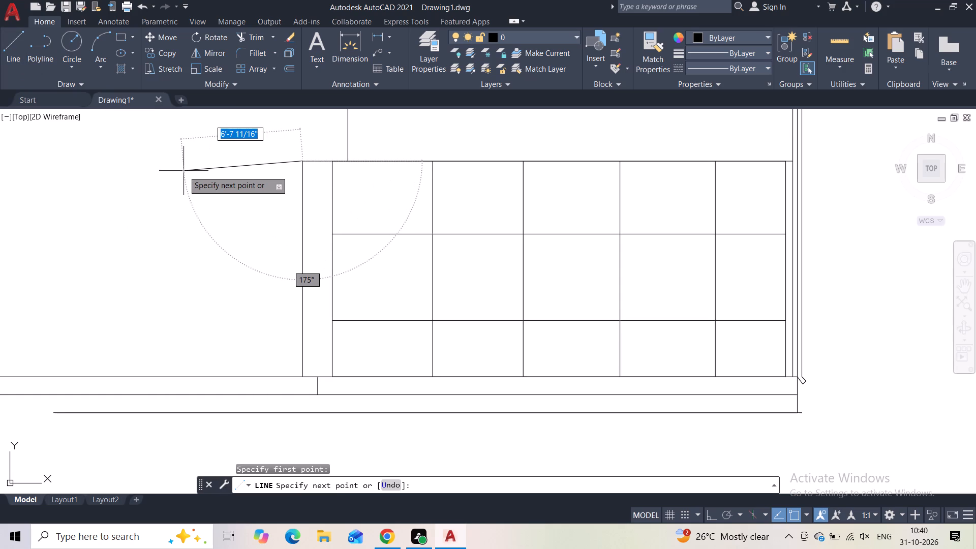
key("F8")
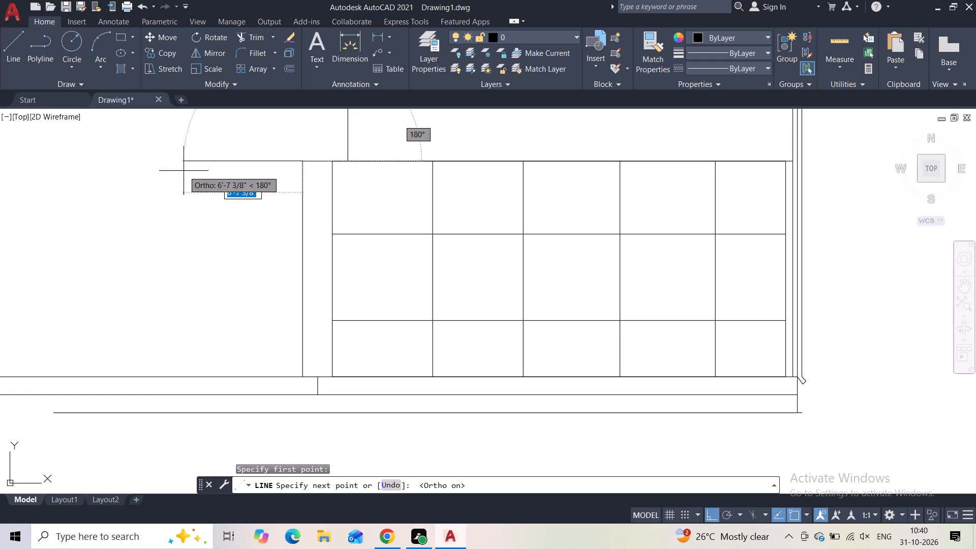
left_click(196, 173)
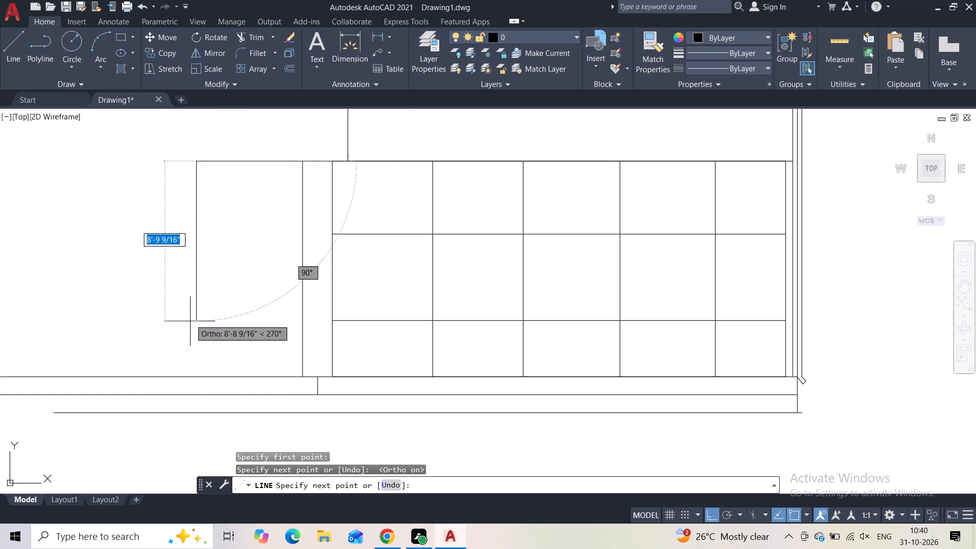
left_click(195, 373)
key("Escape")
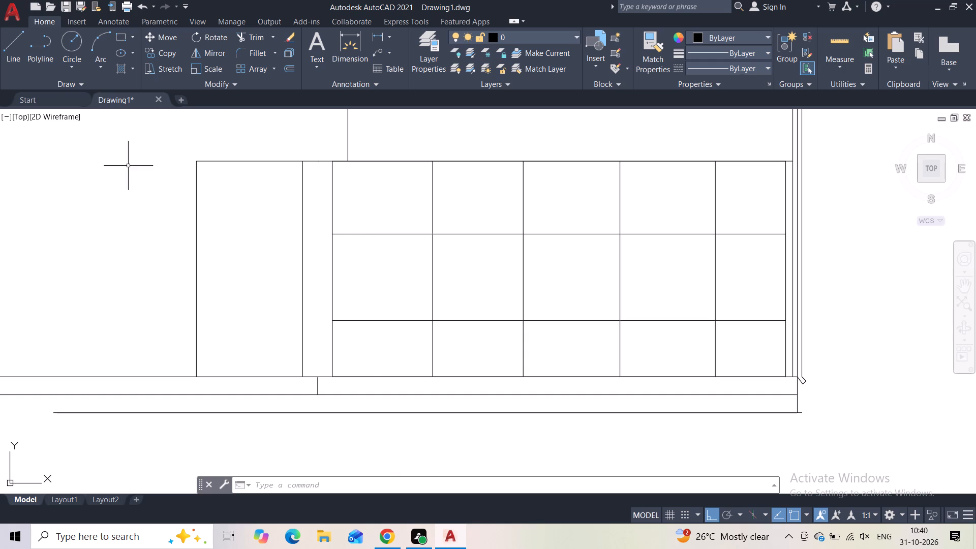
Draw a vertical divider inside the new left bay, nearer its right side, from the top edge down to the base strip.
left_click(8, 49)
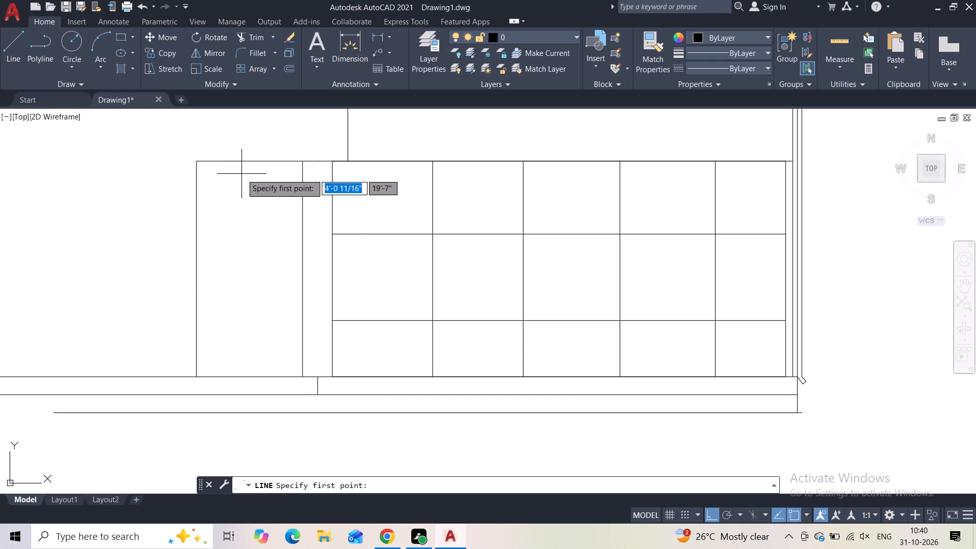
left_click(273, 163)
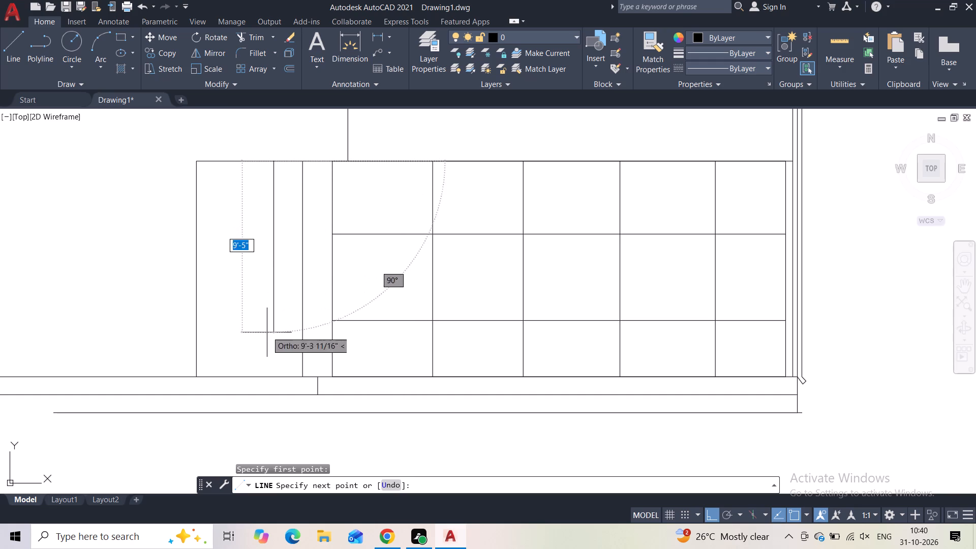
left_click(273, 373)
key("Escape")
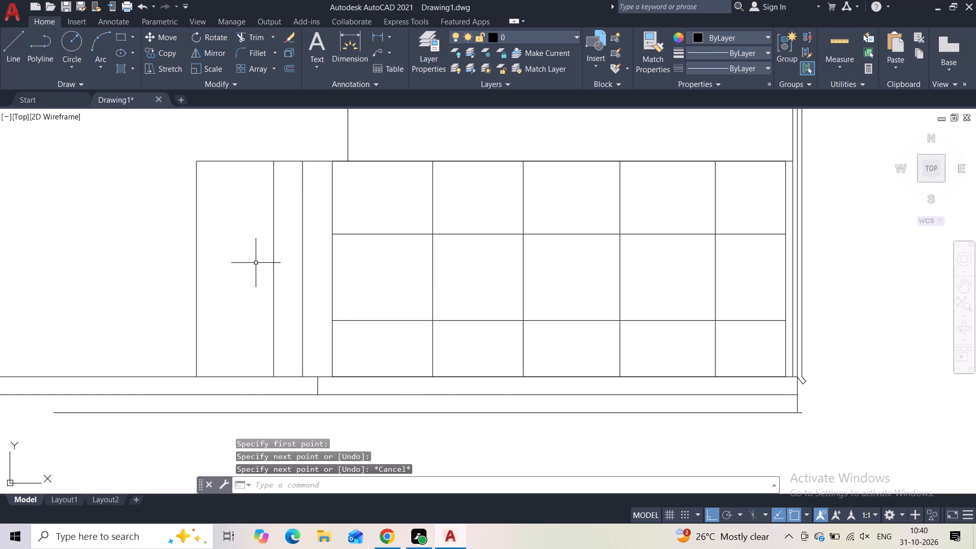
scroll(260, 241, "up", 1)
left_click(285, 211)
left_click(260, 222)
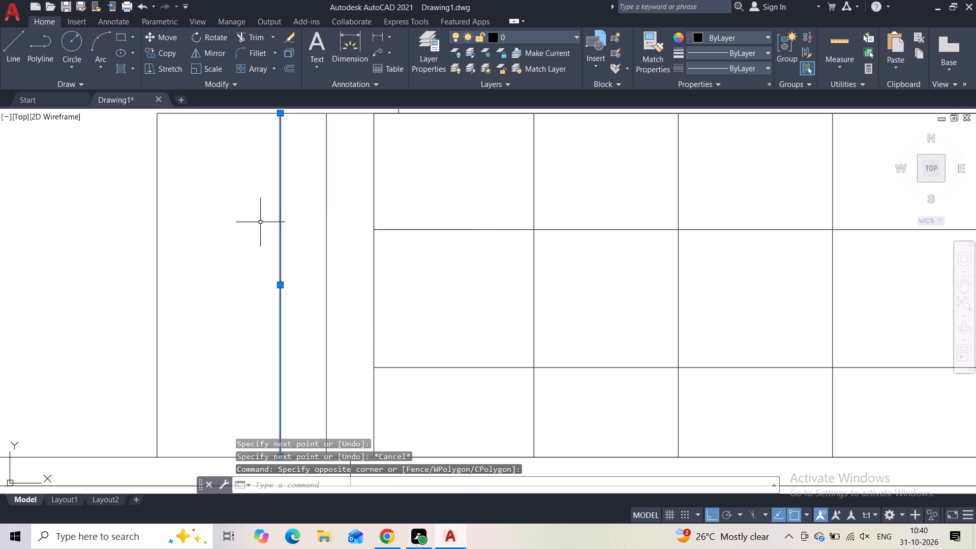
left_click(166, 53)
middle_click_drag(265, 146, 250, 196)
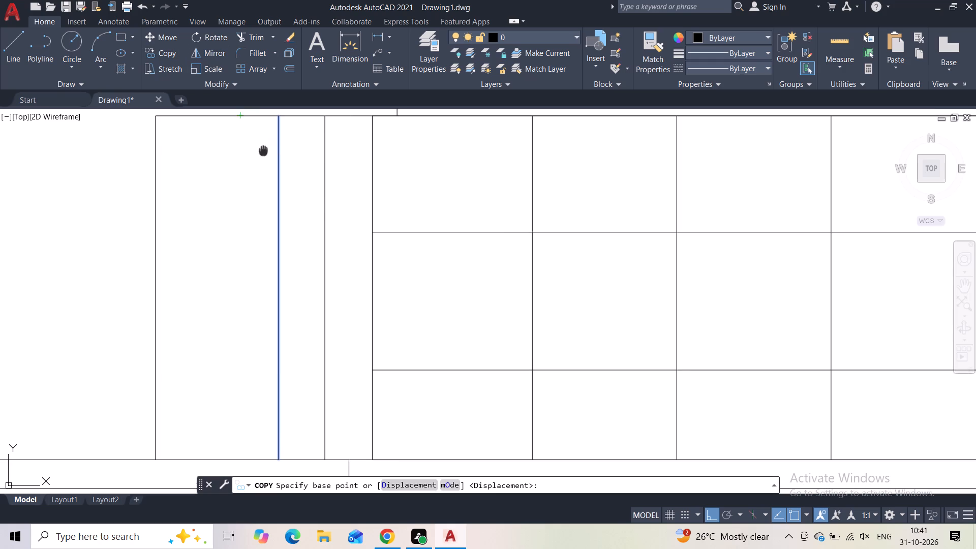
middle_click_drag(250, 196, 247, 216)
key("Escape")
Move the left bay's new vertical divider slightly to the right along the top edge.
left_click(265, 215)
left_click(254, 215)
left_click(166, 39)
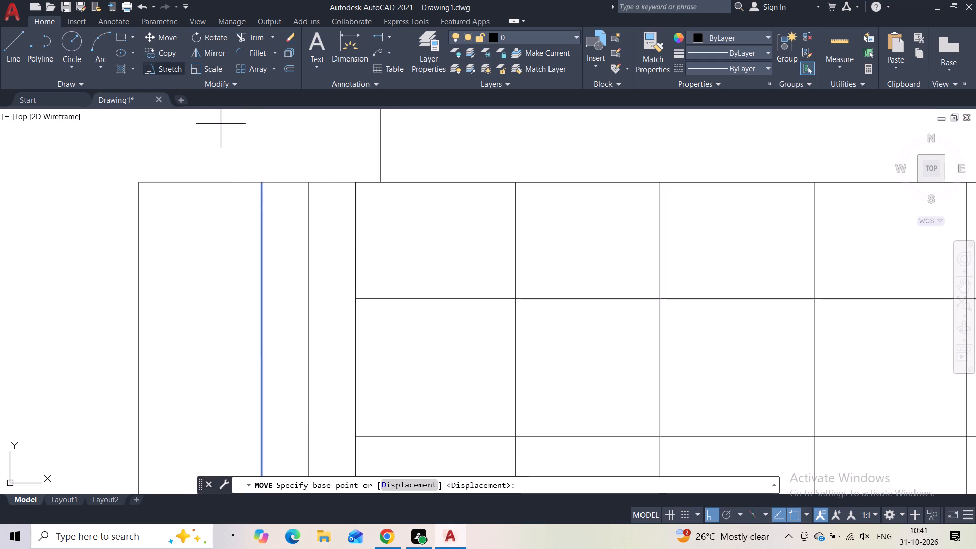
left_click(259, 188)
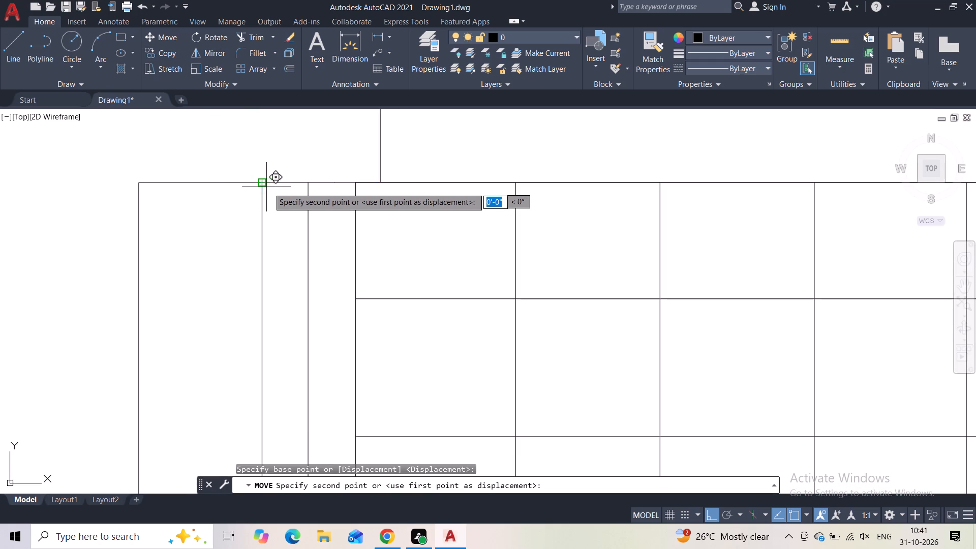
left_click(273, 189)
Move the left bay's outer vertical edge a short distance to the left, with its foot still on the base strip.
middle_click_drag(246, 243, 238, 200)
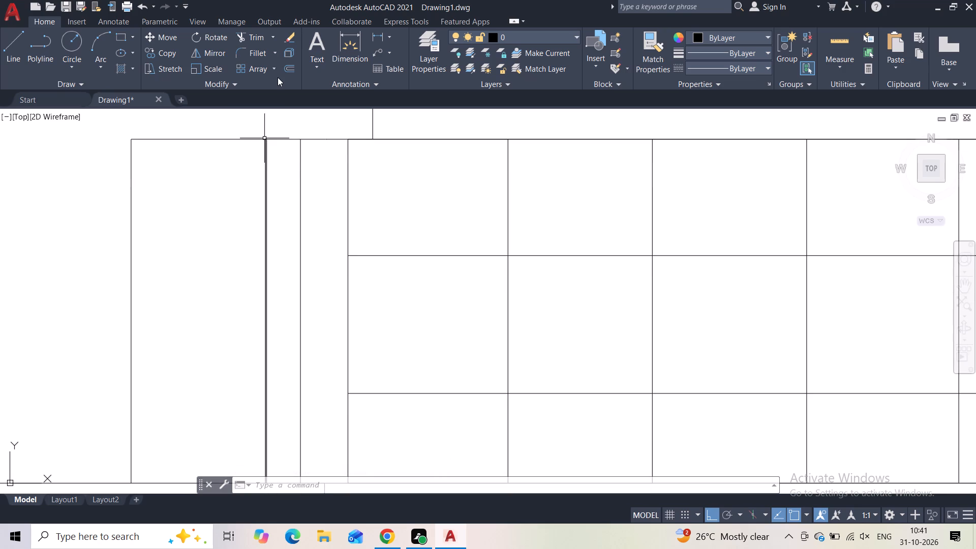
scroll(246, 213, "down", 1)
middle_click_drag(236, 218, 279, 200)
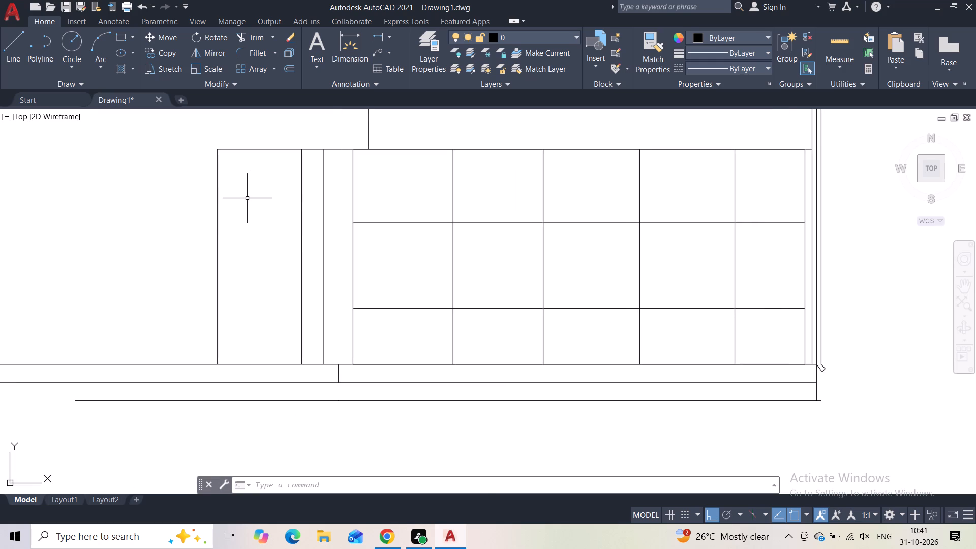
left_click(247, 198)
left_click(142, 228)
left_click(157, 32)
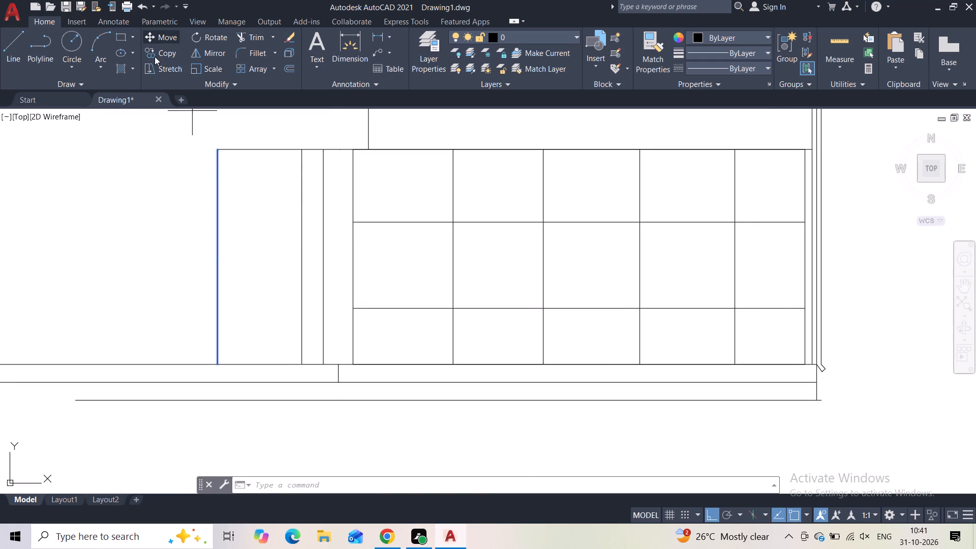
left_click(216, 148)
left_click(199, 148)
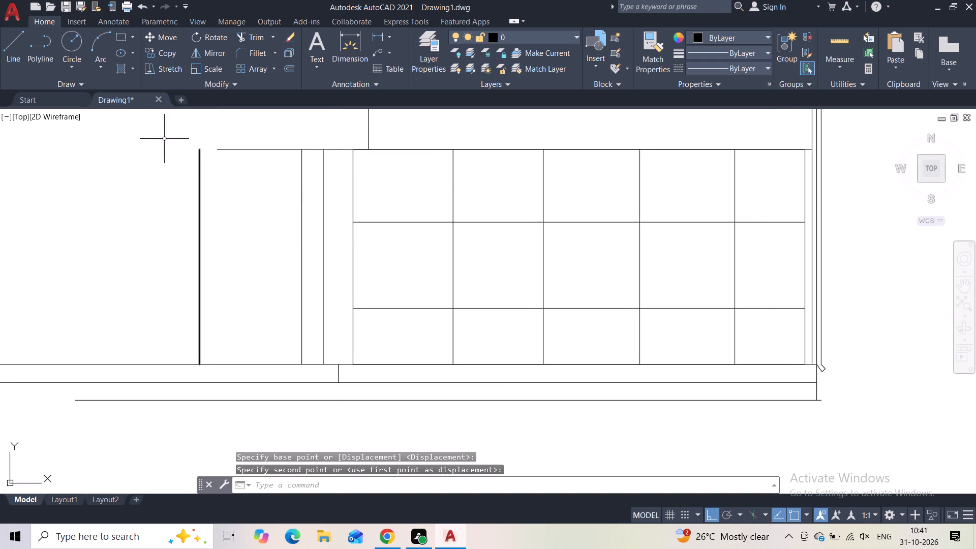
Draw a short horizontal line joining the top of the moved outer vertical to the end of the bay's top edge.
left_click(18, 53)
left_click(198, 150)
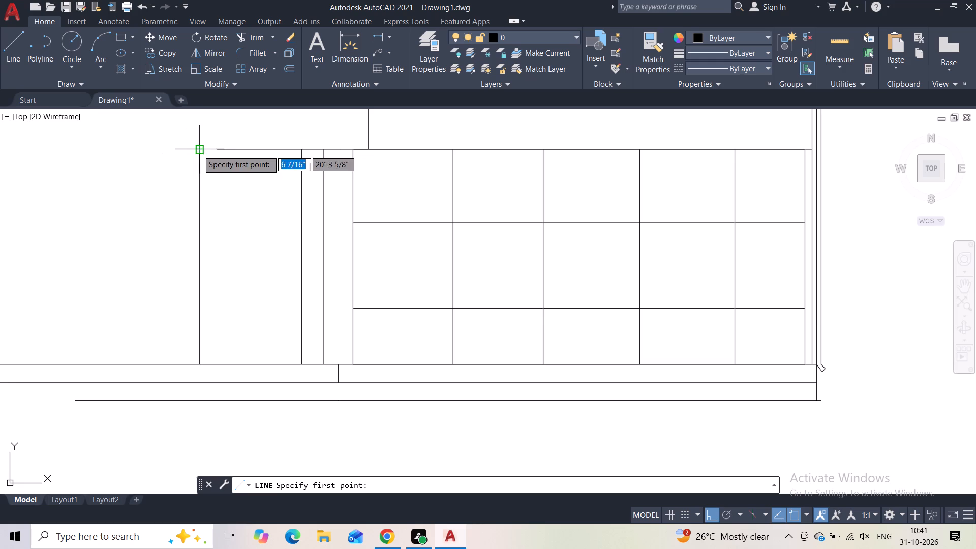
left_click(212, 150)
key("Escape")
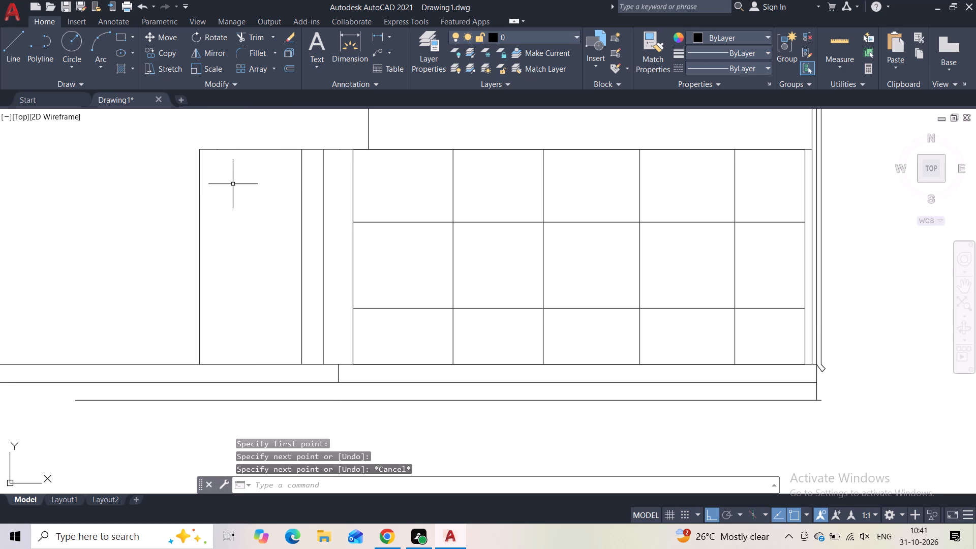
Draw a wide rectangle just below the left bay's top edge, spanning from the outer vertical to the first divider.
left_click(116, 39)
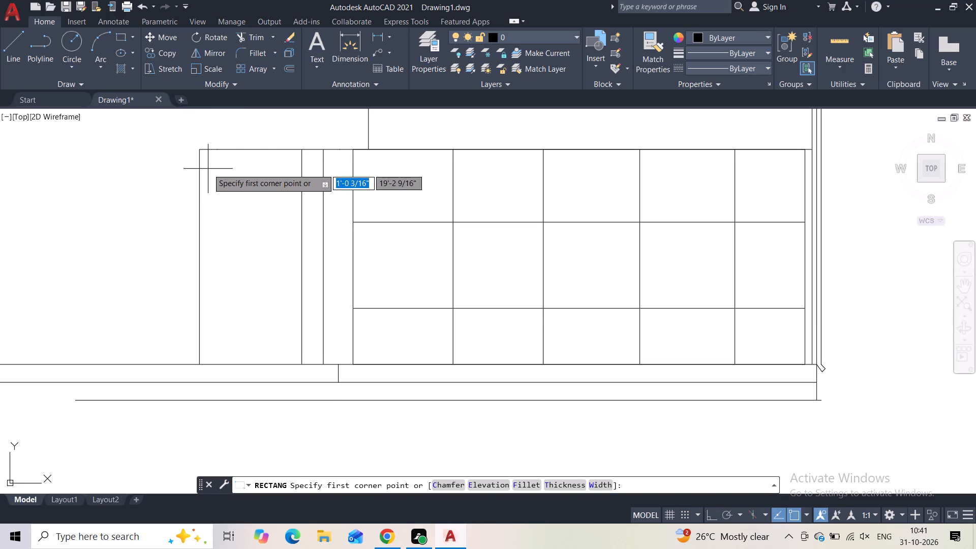
left_click(198, 165)
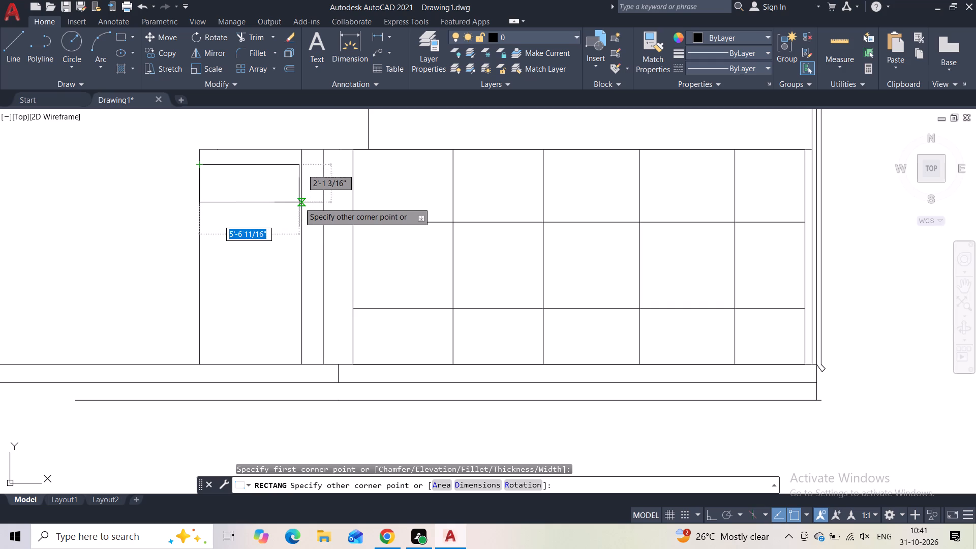
left_click(301, 201)
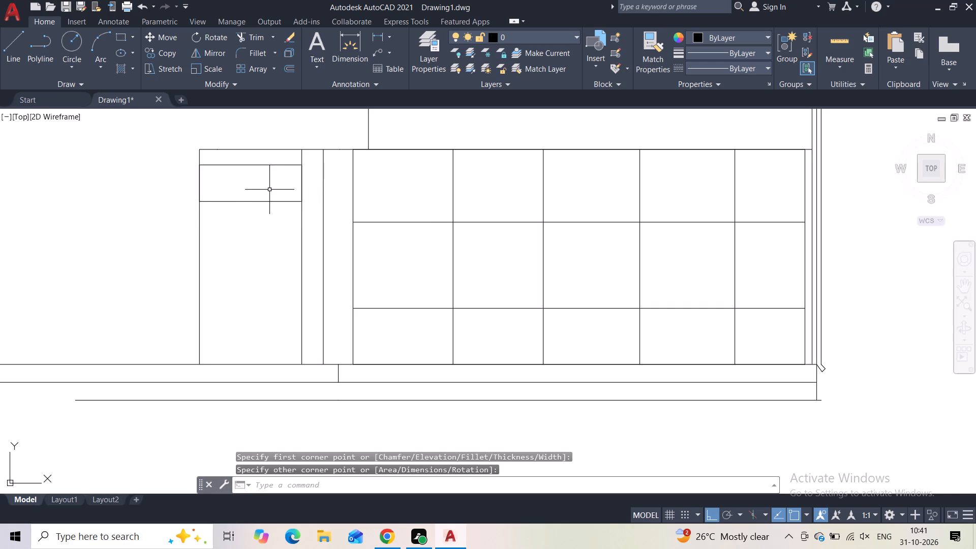
Offset the wide rectangle at the top of the left bay 2" inward.
left_click(258, 158)
left_click(256, 192)
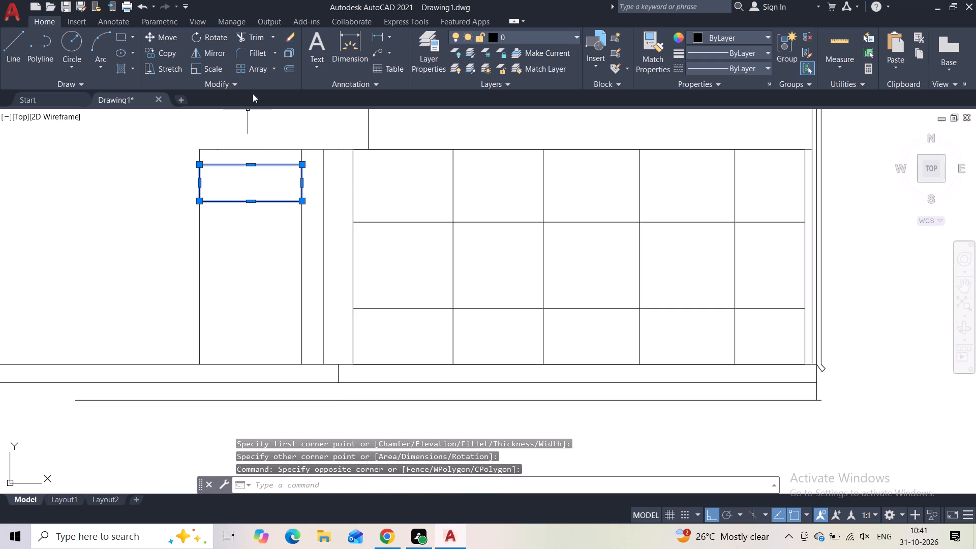
left_click(295, 67)
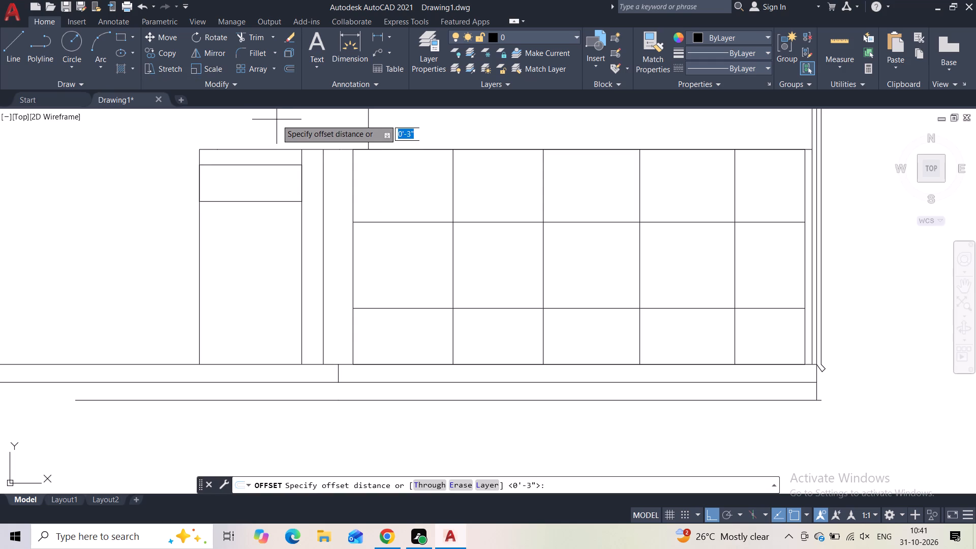
type("2\"")
key("Return")
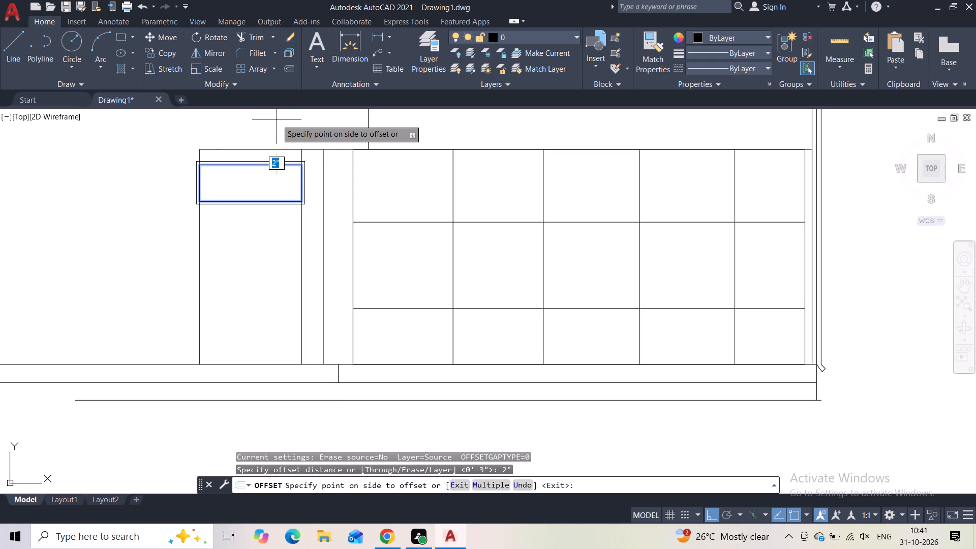
left_click(246, 178)
key("Escape")
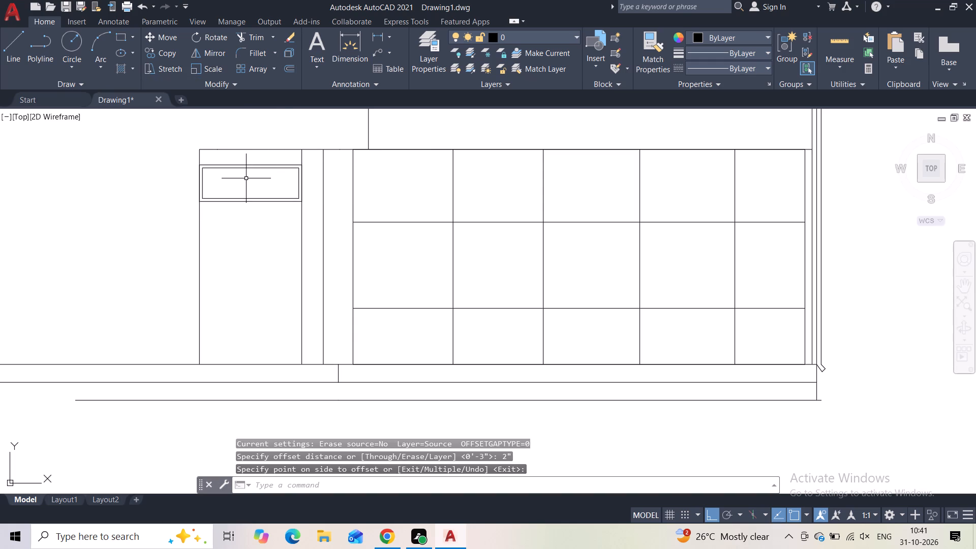
Draw an upright rectangle about 1'-9" wide by 3'-6" high in the middle of the left bay, below the wide framed panel.
left_click(117, 37)
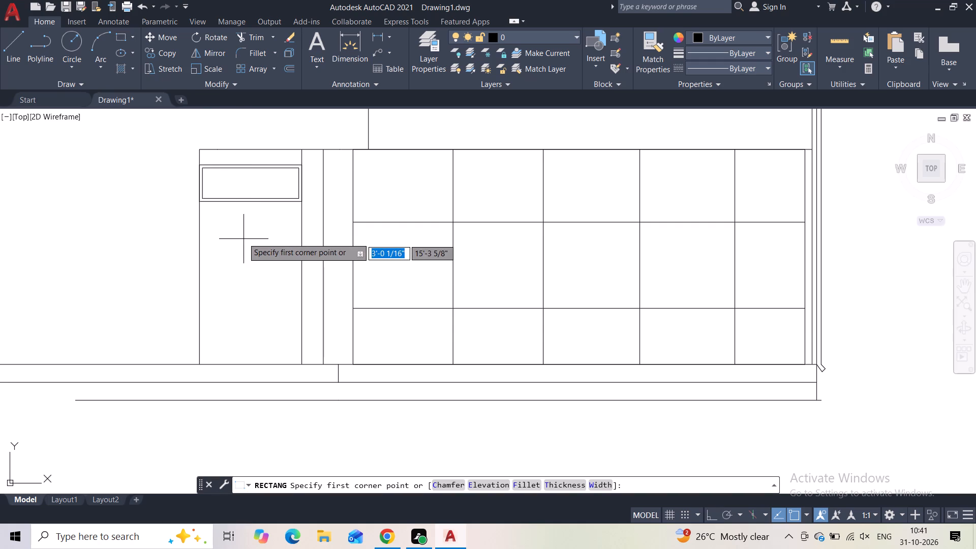
left_click(235, 226)
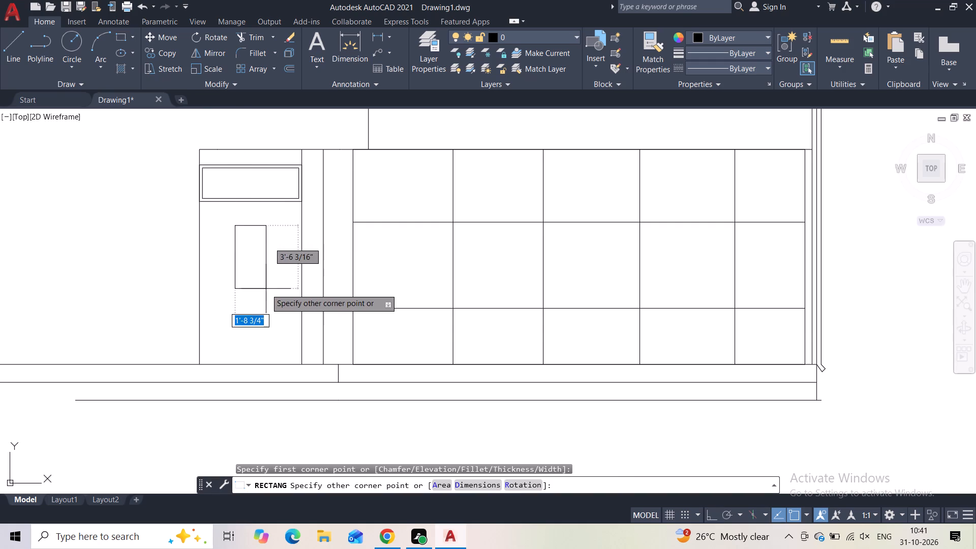
left_click(266, 289)
Offset the upright rectangle in the middle of the left bay 2" outward.
left_click(264, 224)
left_click(250, 245)
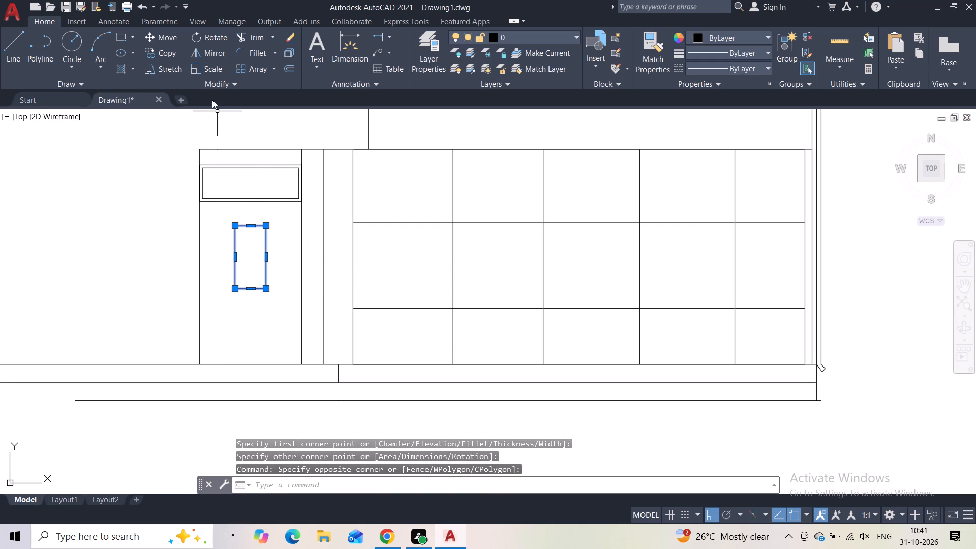
left_click(285, 69)
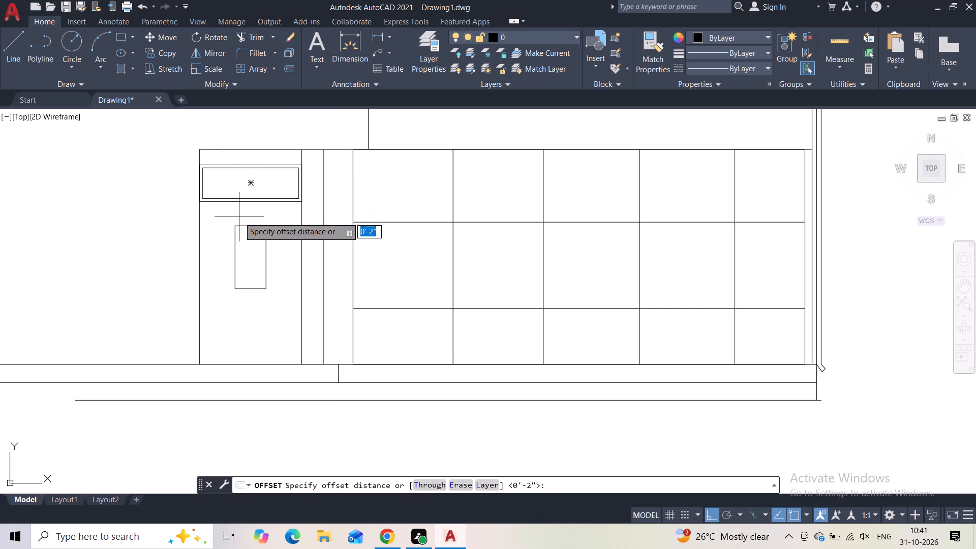
type("2\"")
key("Return")
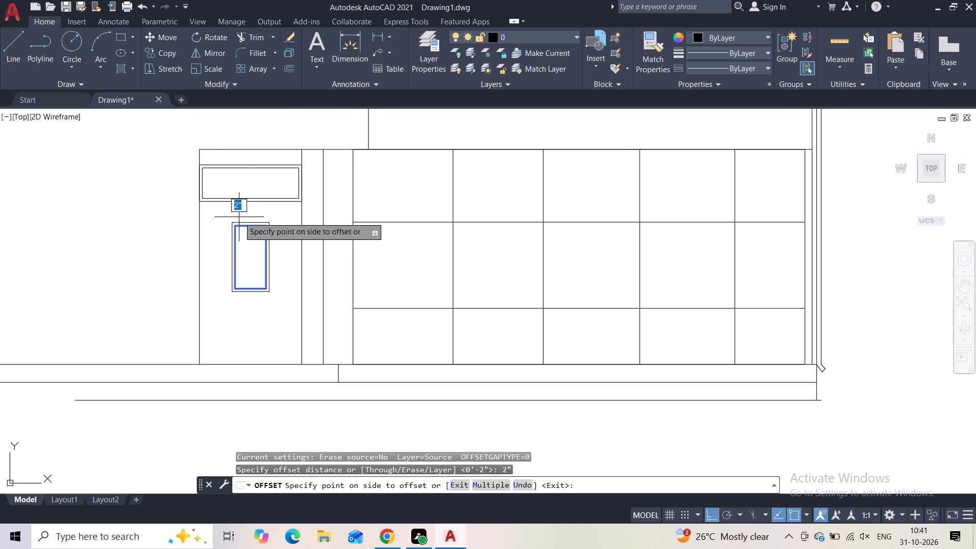
left_click(239, 217)
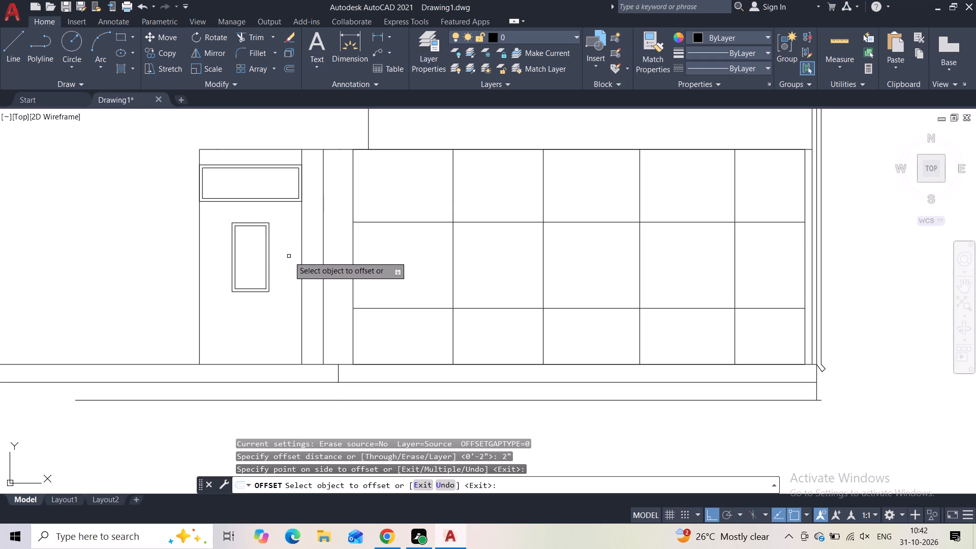
key("Escape")
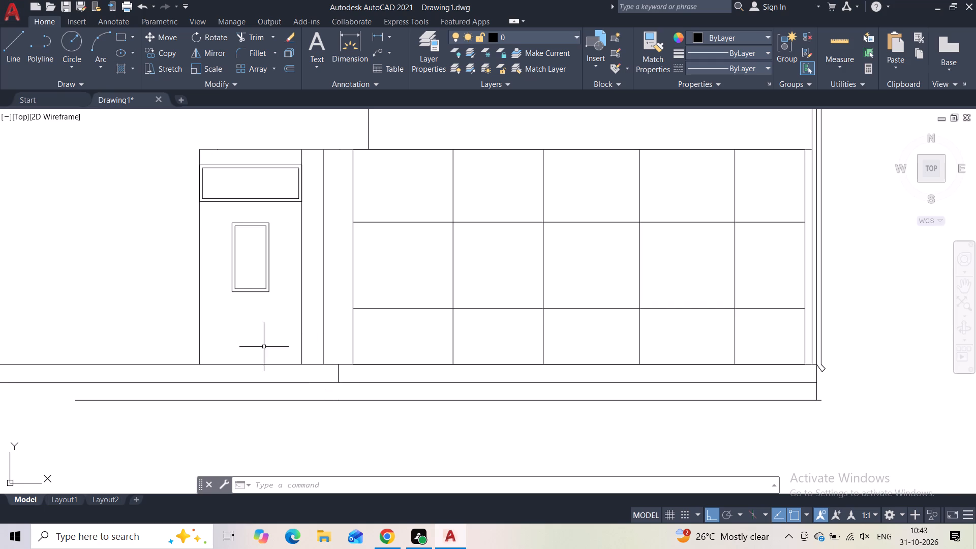
Draw a nearly square rectangle about 2'-1" wide below the upright panel, matching its outer width and ending above the base strip.
left_click(5, 42)
key("Escape")
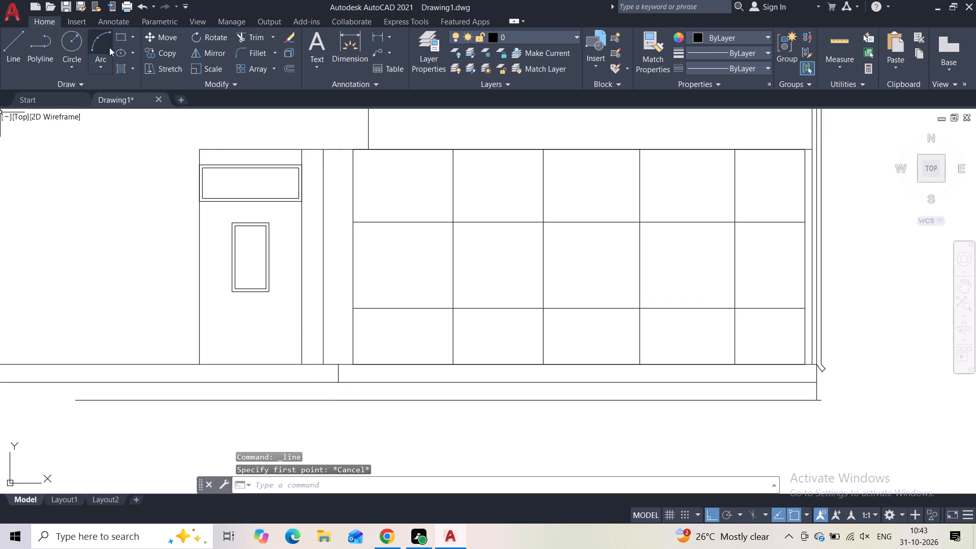
left_click(121, 40)
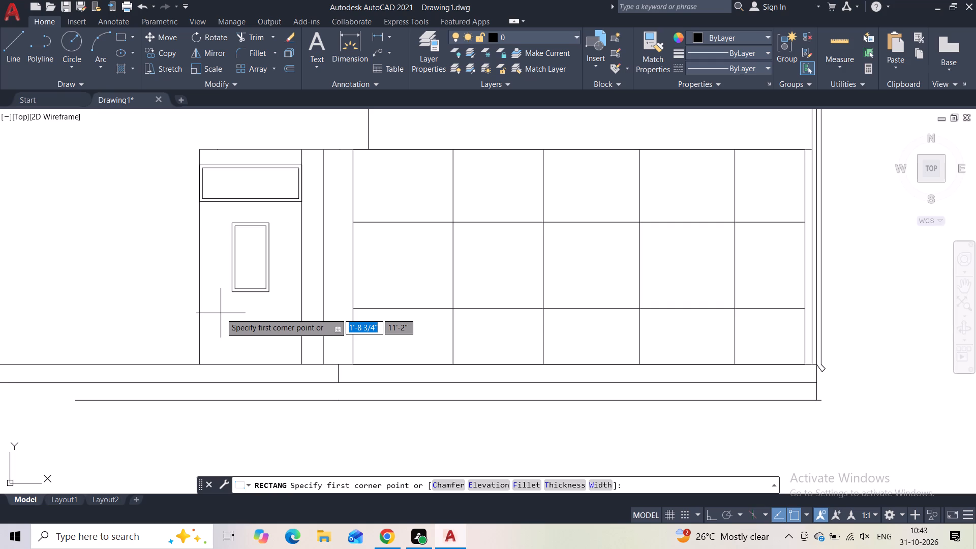
left_click(232, 312)
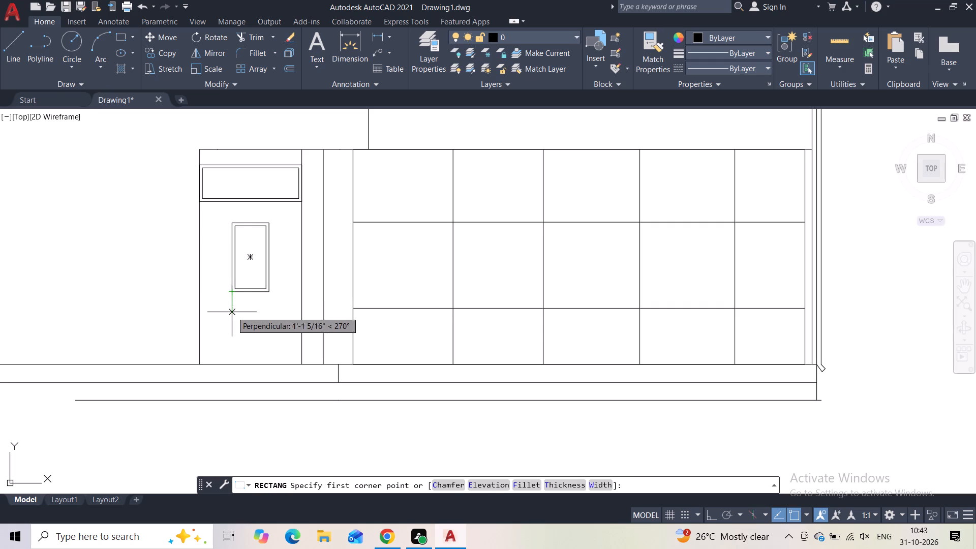
left_click(271, 348)
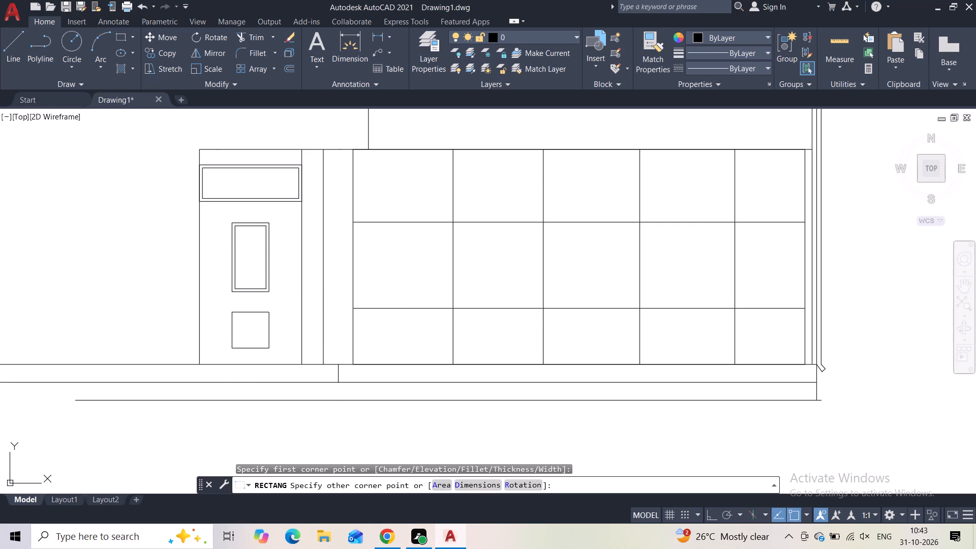
Offset the nearly square lower rectangle in the left bay 2" inward.
left_click(248, 317)
left_click(246, 310)
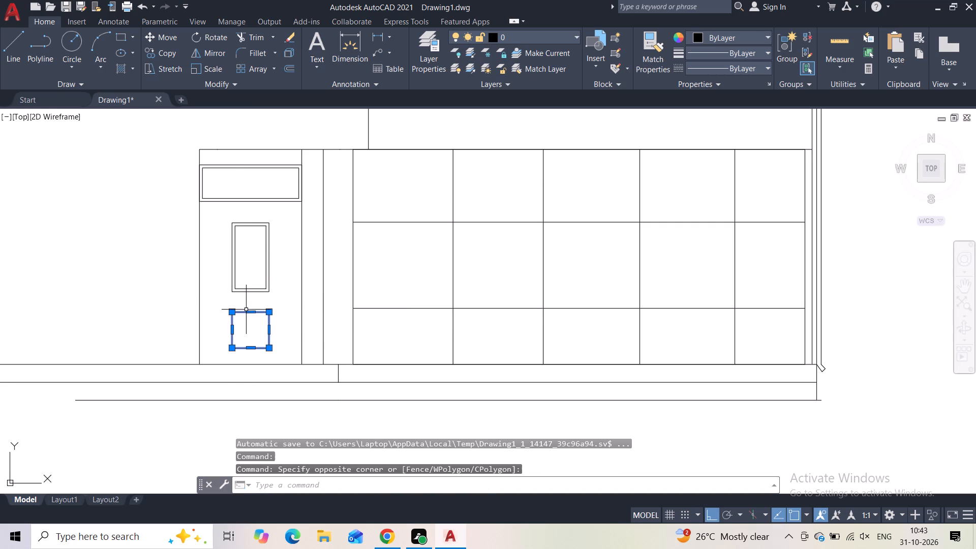
left_click(292, 72)
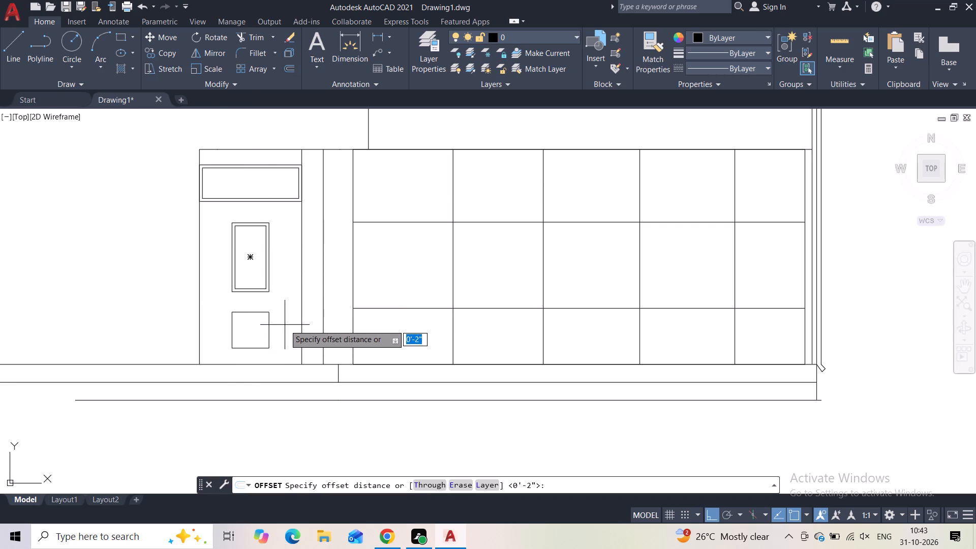
type("2\"")
key("Return")
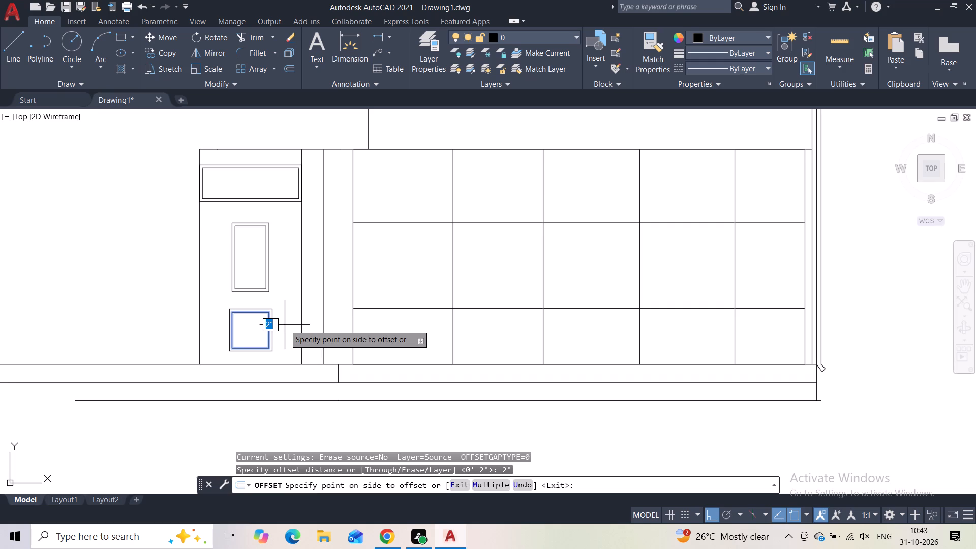
left_click(257, 332)
key("Escape")
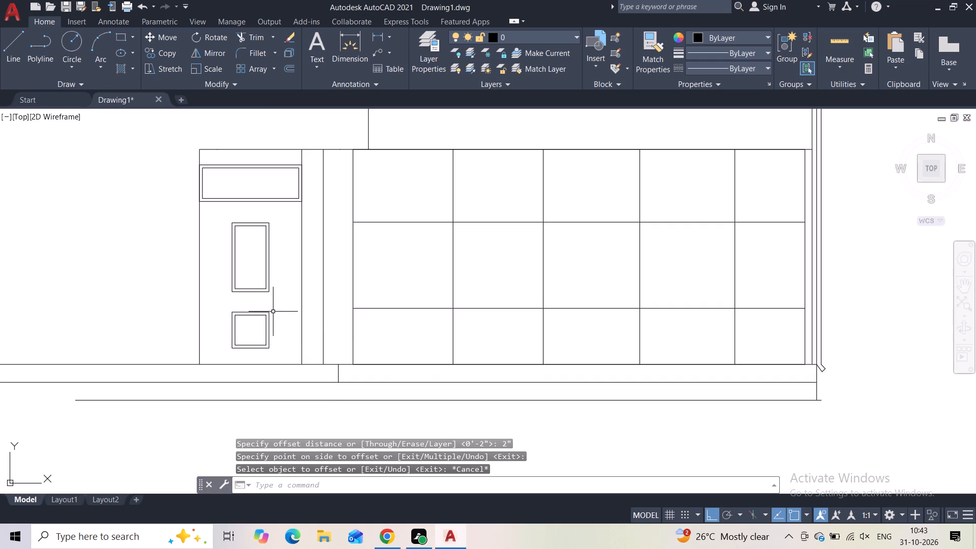
Offset the left bay's outer vertical edge 2" to the left, away from the door panels.
middle_click_drag(203, 268, 202, 268)
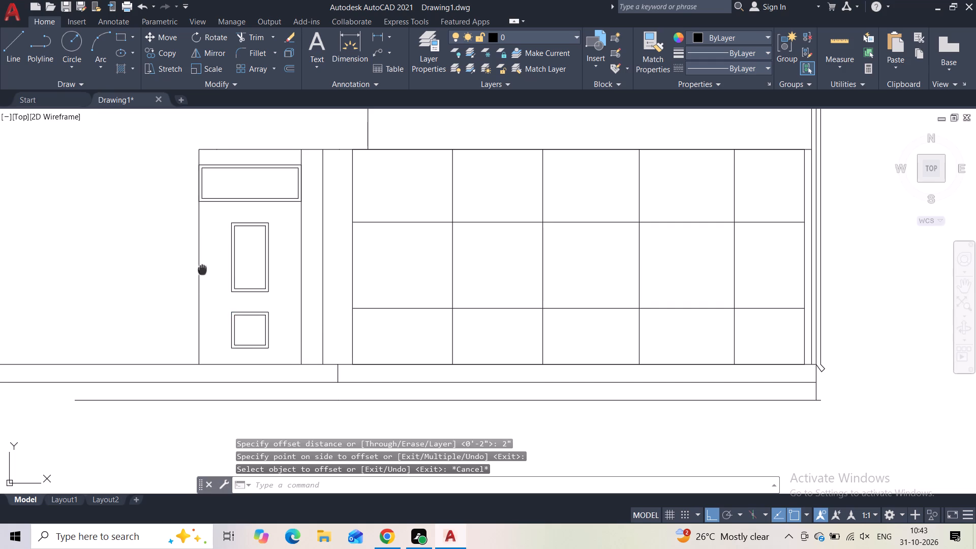
middle_click_drag(202, 268, 233, 278)
left_click(234, 271)
left_click(223, 272)
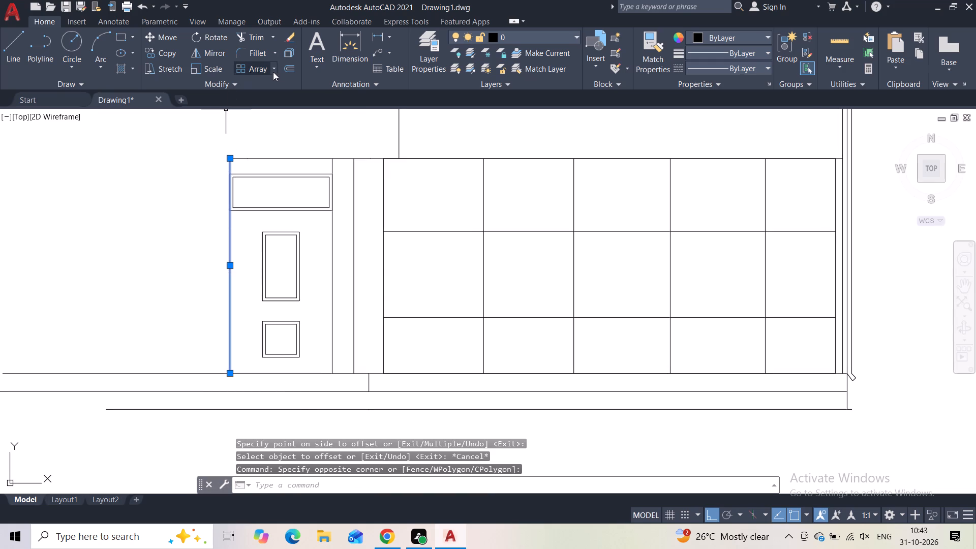
left_click(285, 72)
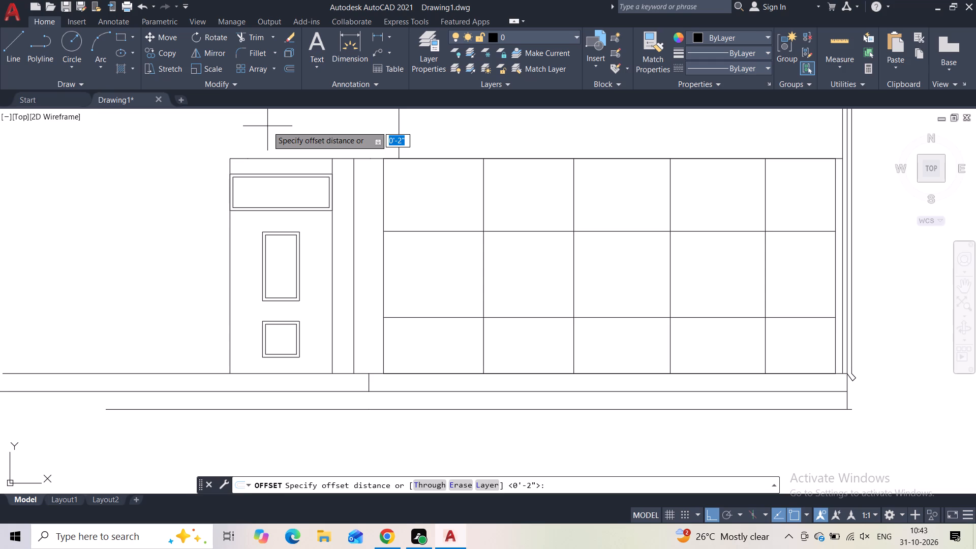
type("2\"")
key("Return")
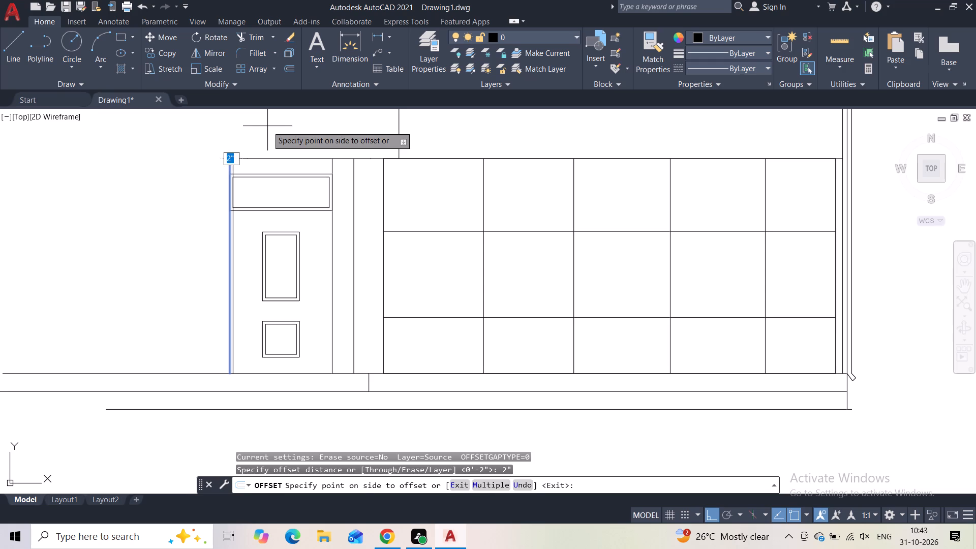
left_click(182, 174)
key("Escape")
Draw a short horizontal line closing the gap between the tops of the left bay's two outer verticals.
left_click(17, 54)
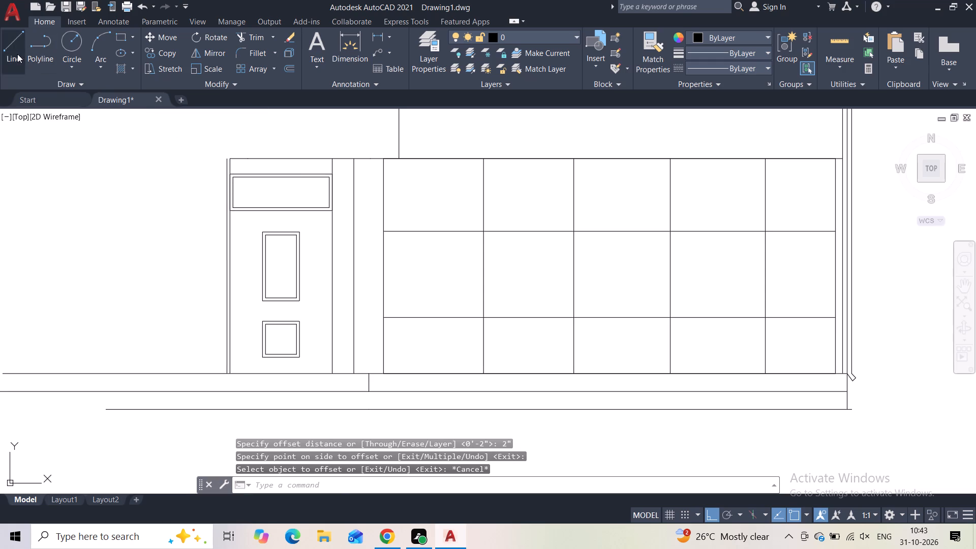
scroll(233, 190, "up", 2)
middle_click_drag(225, 129, 227, 183)
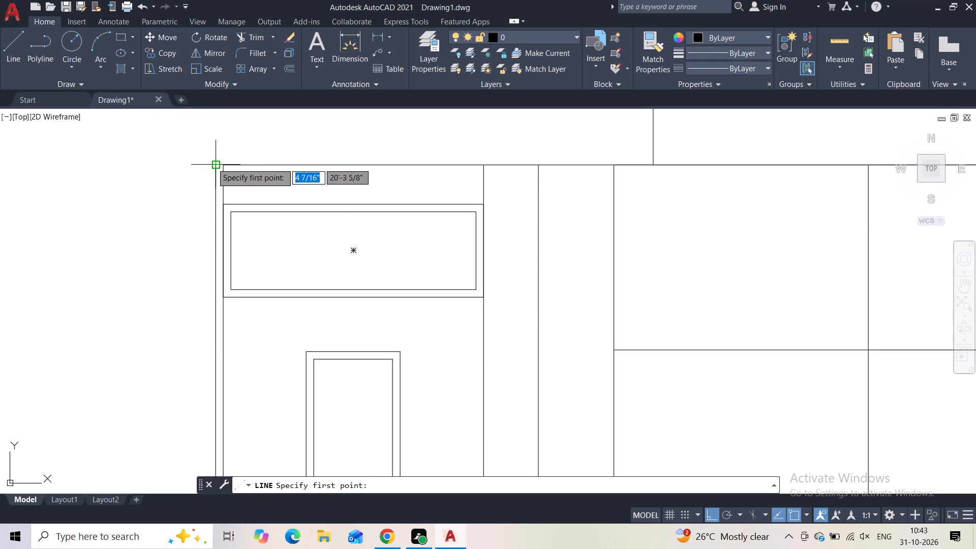
left_click(212, 163)
left_click(223, 163)
key("Escape")
scroll(229, 156, "down", 2)
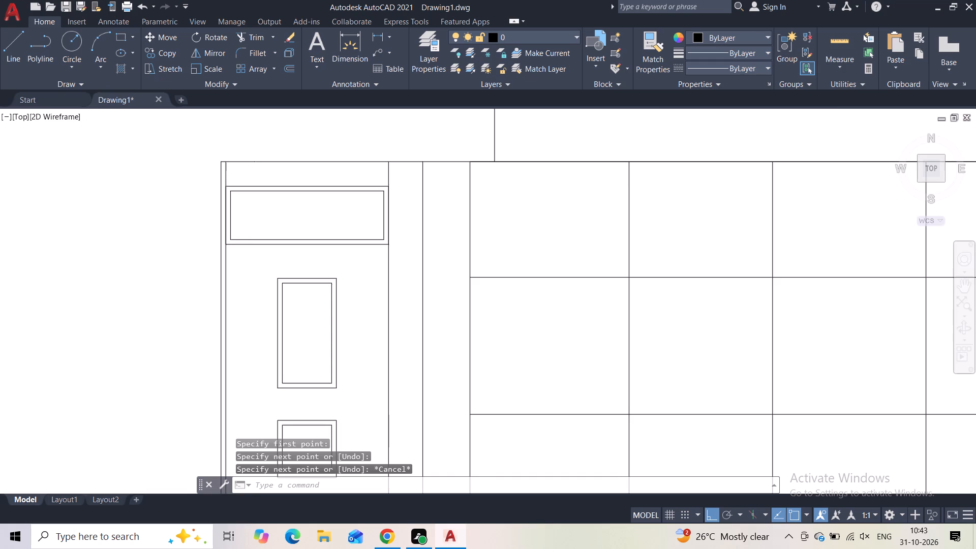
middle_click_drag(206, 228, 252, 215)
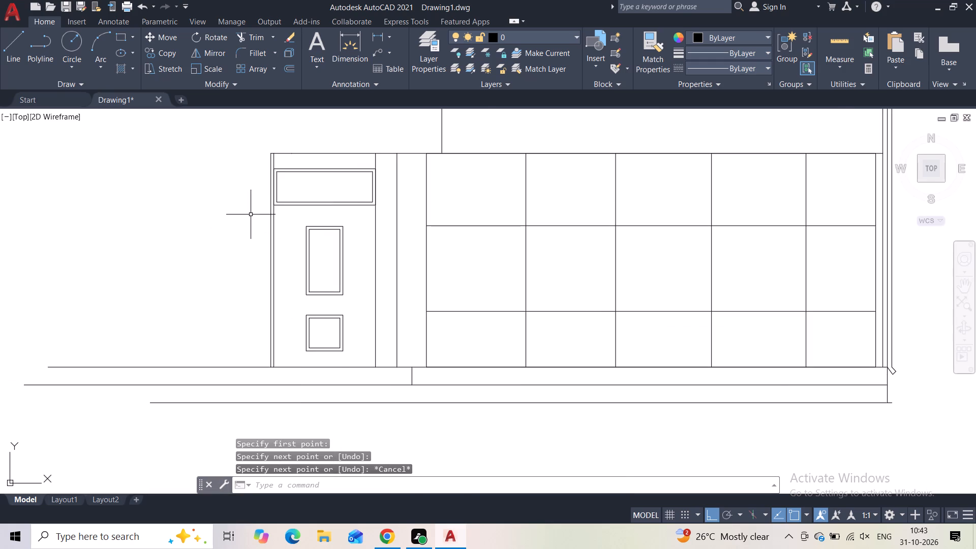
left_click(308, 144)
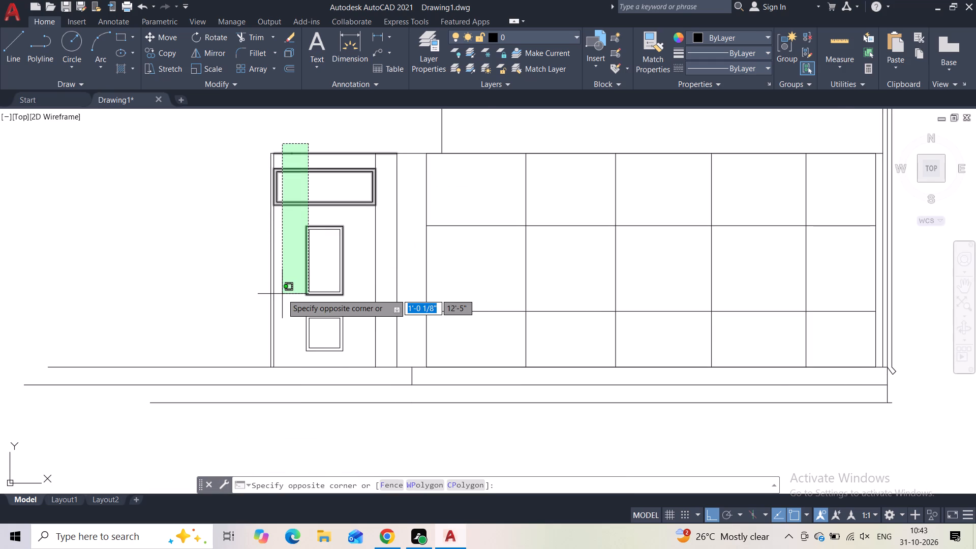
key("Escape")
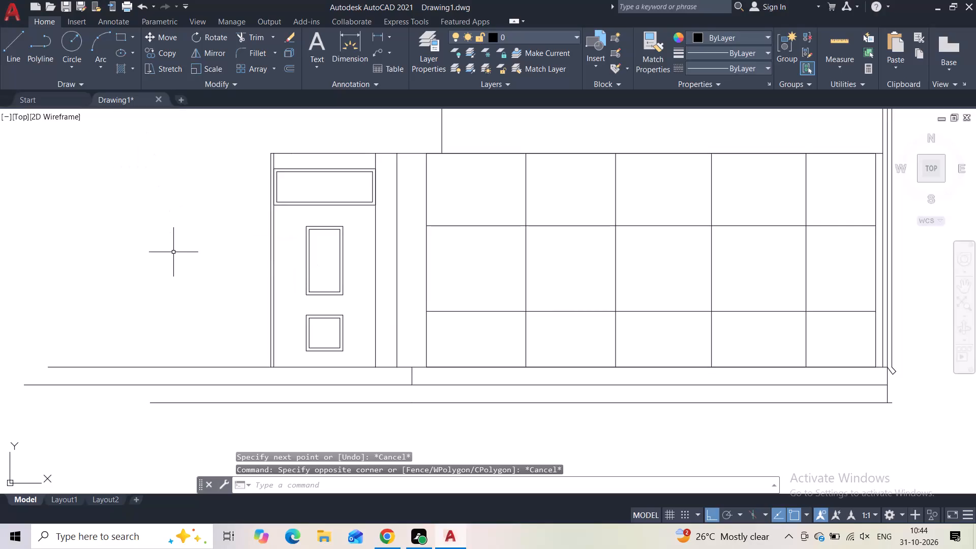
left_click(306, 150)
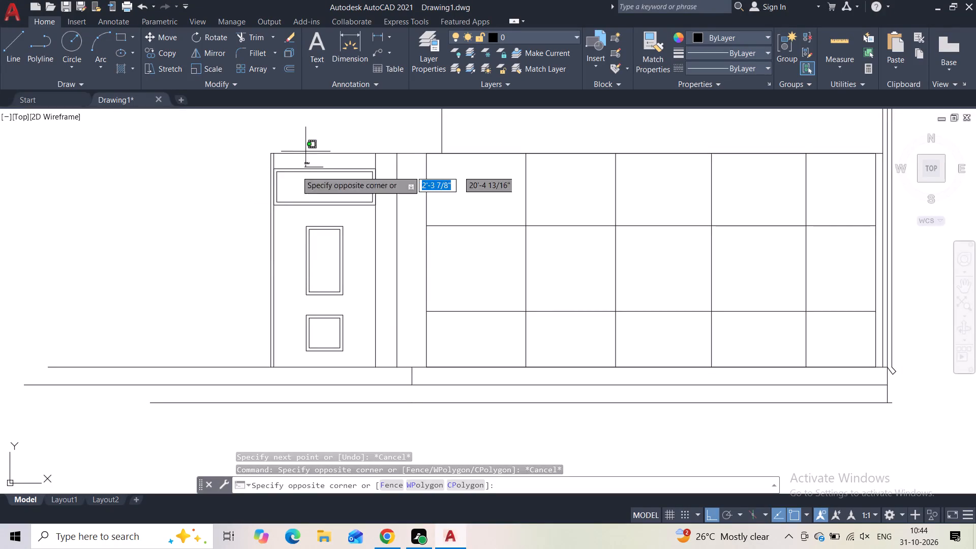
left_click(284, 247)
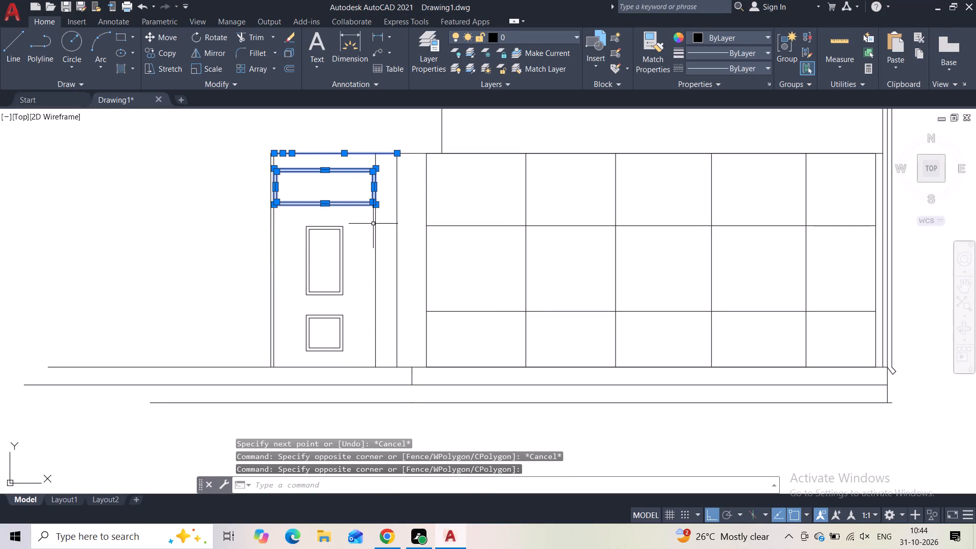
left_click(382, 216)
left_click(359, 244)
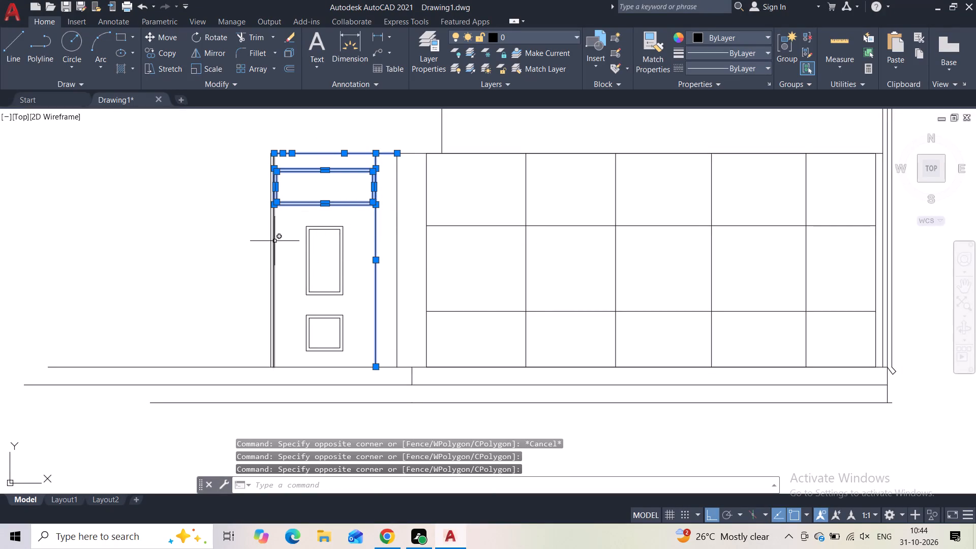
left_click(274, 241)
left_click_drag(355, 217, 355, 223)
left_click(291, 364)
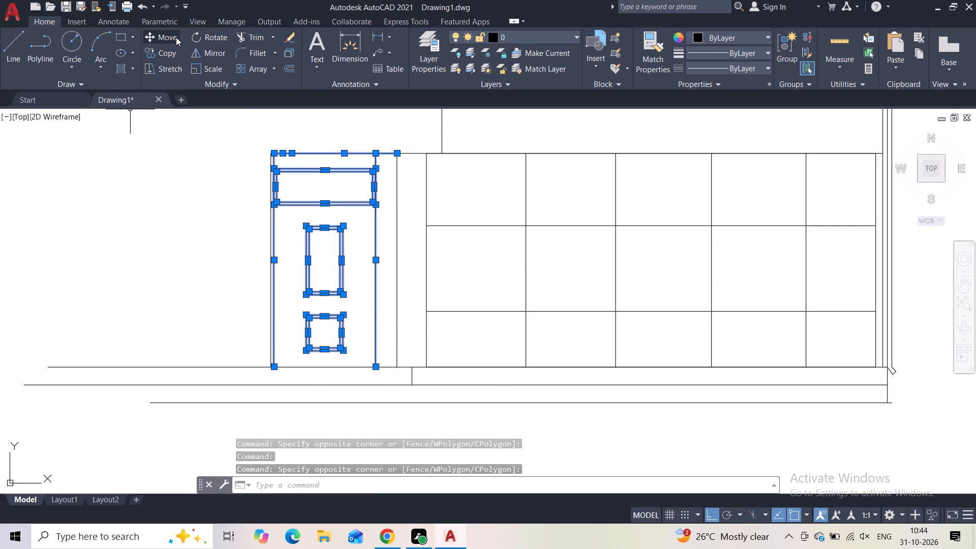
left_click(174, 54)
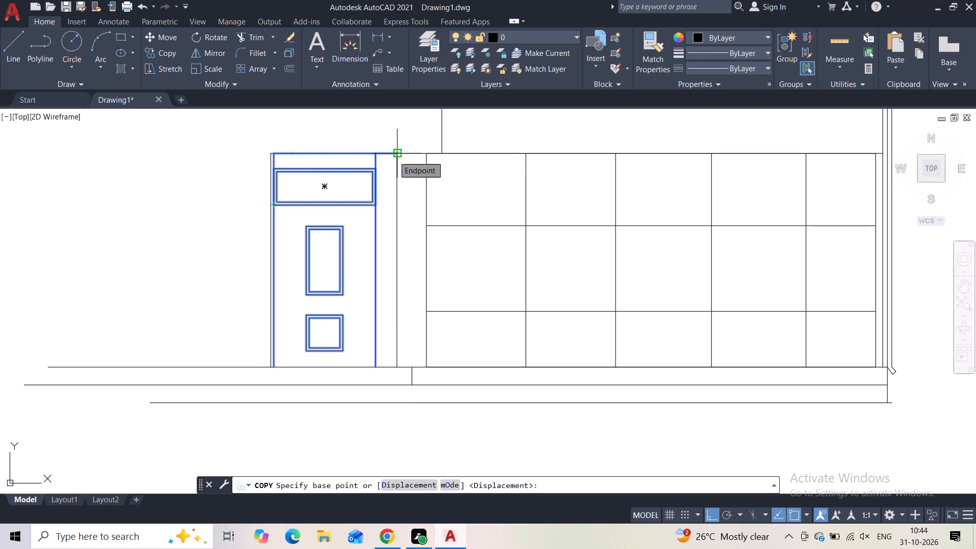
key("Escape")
Copy the left bay's door panels, inner vertical edges and top lines leftward so the copy's right edge meets the bay's outermost vertical.
left_click(332, 141)
left_click(304, 277)
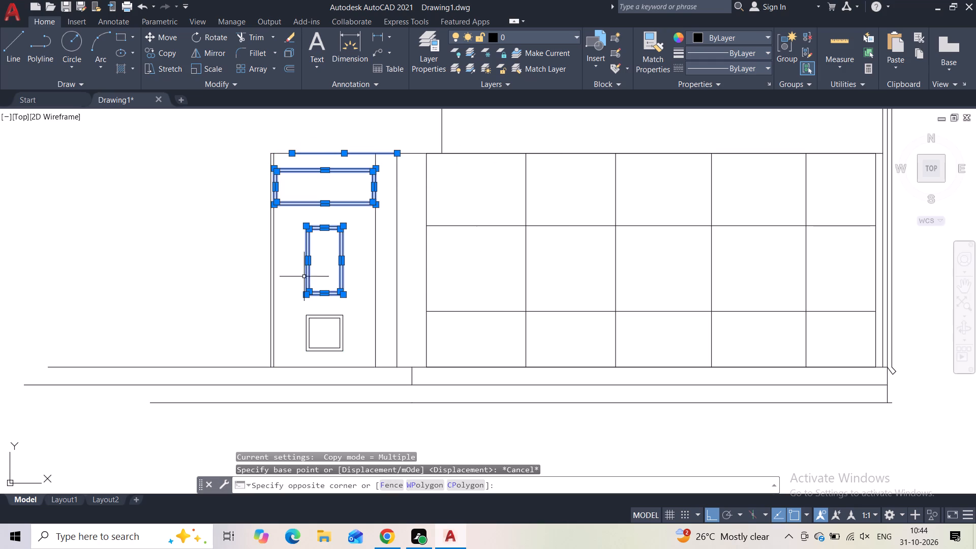
left_click(289, 145)
left_click(279, 169)
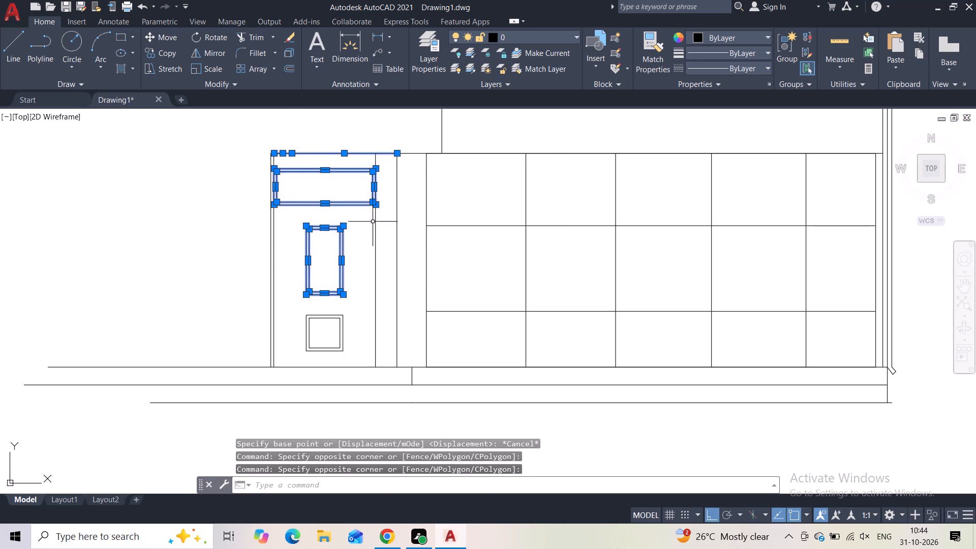
left_click_drag(379, 214, 376, 219)
left_click(307, 295)
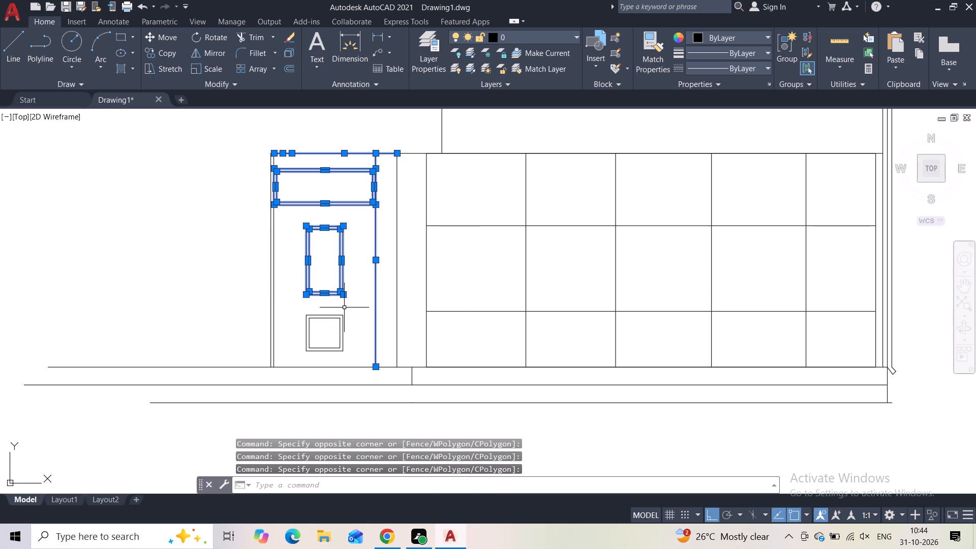
left_click(344, 308)
left_click(302, 352)
left_click(274, 297)
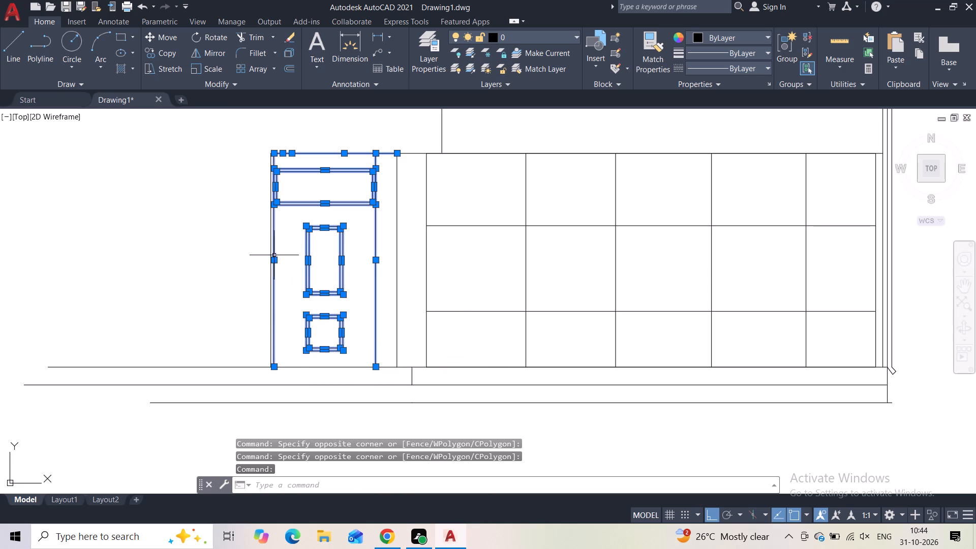
left_click(163, 48)
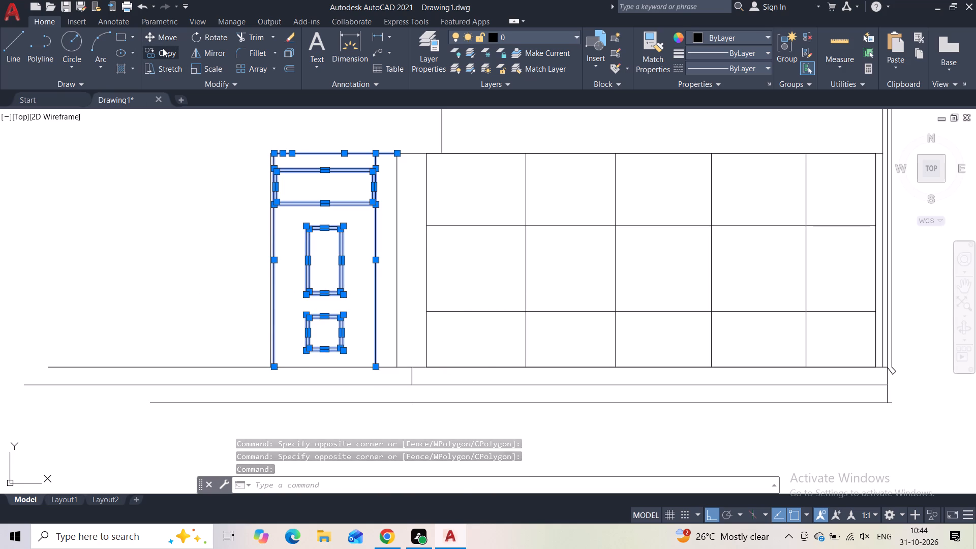
left_click(379, 365)
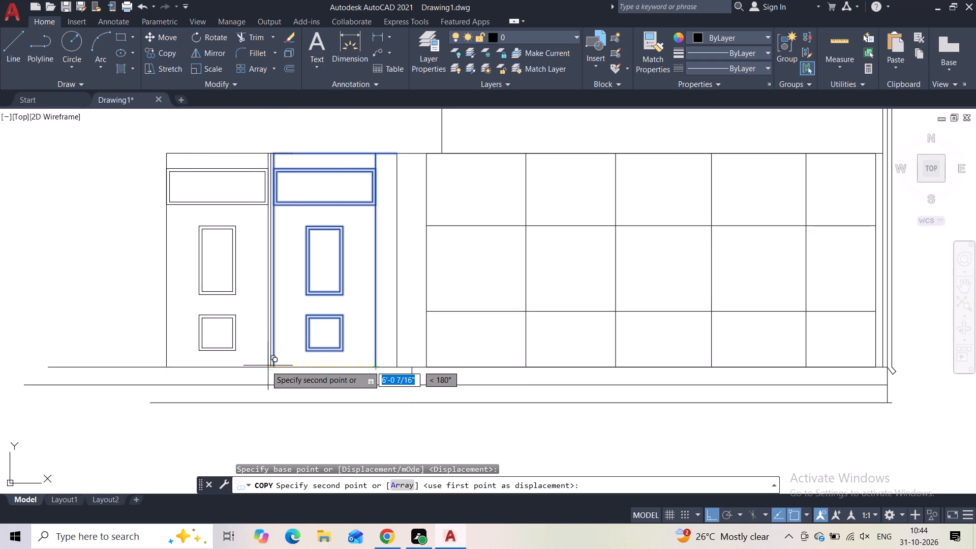
scroll(262, 366, "up", 2)
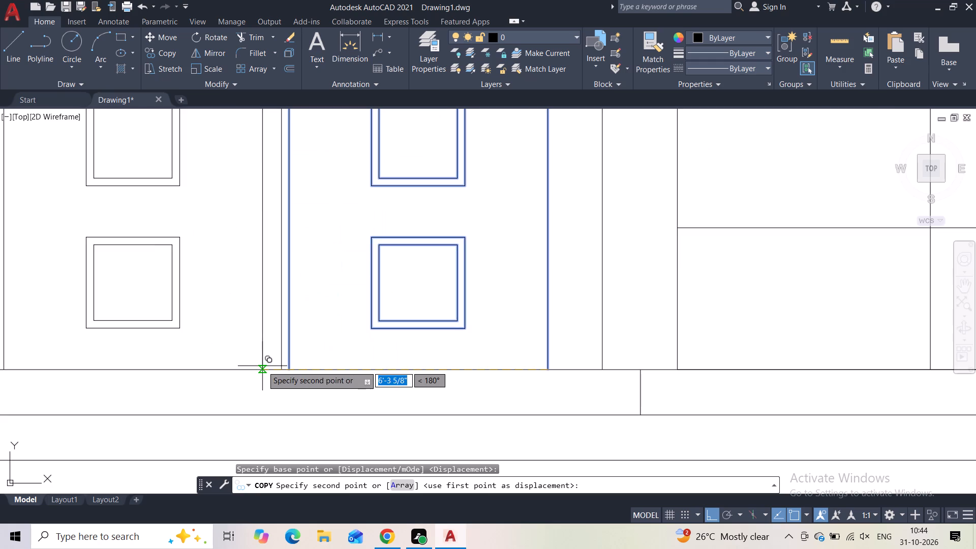
scroll(262, 366, "down", 1)
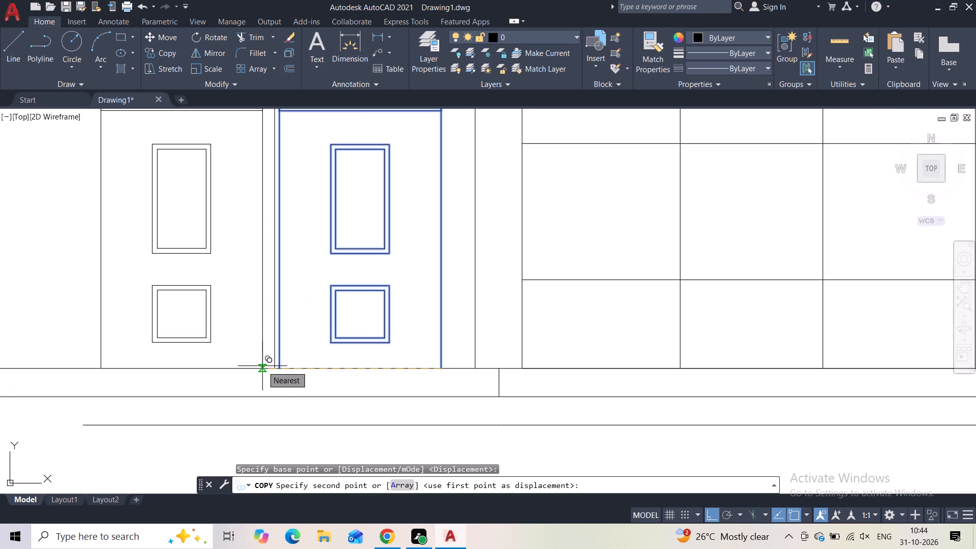
scroll(262, 366, "up", 3)
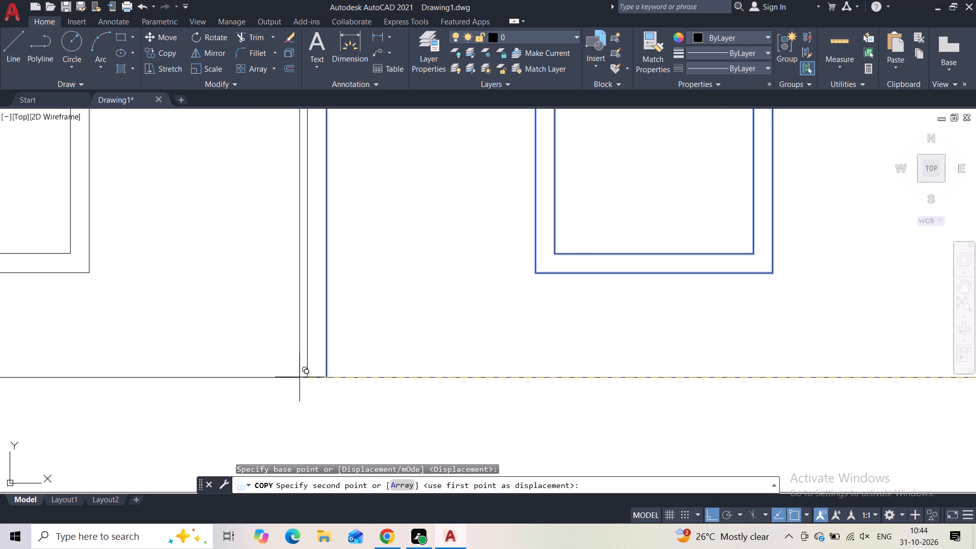
left_click(303, 376)
key("Escape")
Erase the copied horizontal top line that overruns the strip between the two door leaves.
scroll(293, 348, "down", 4)
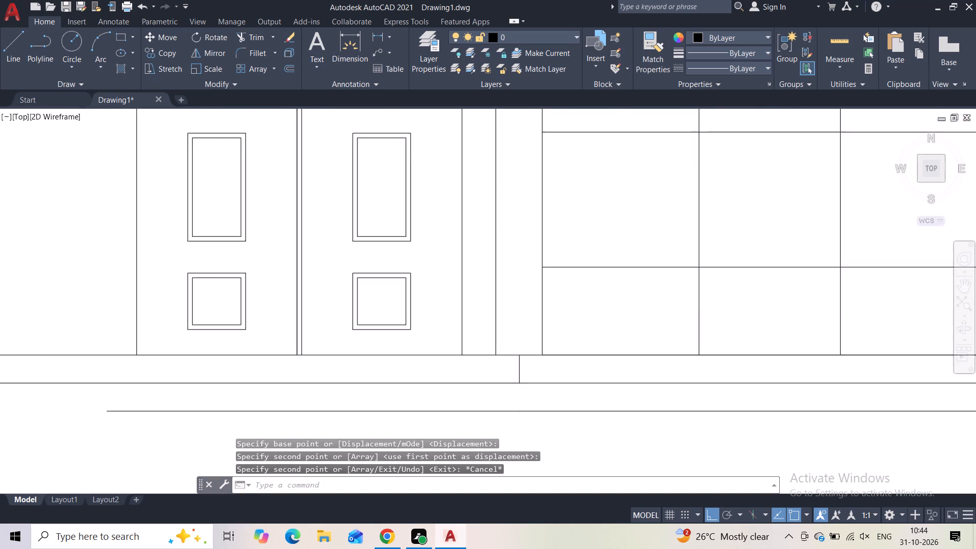
middle_click_drag(290, 308, 318, 377)
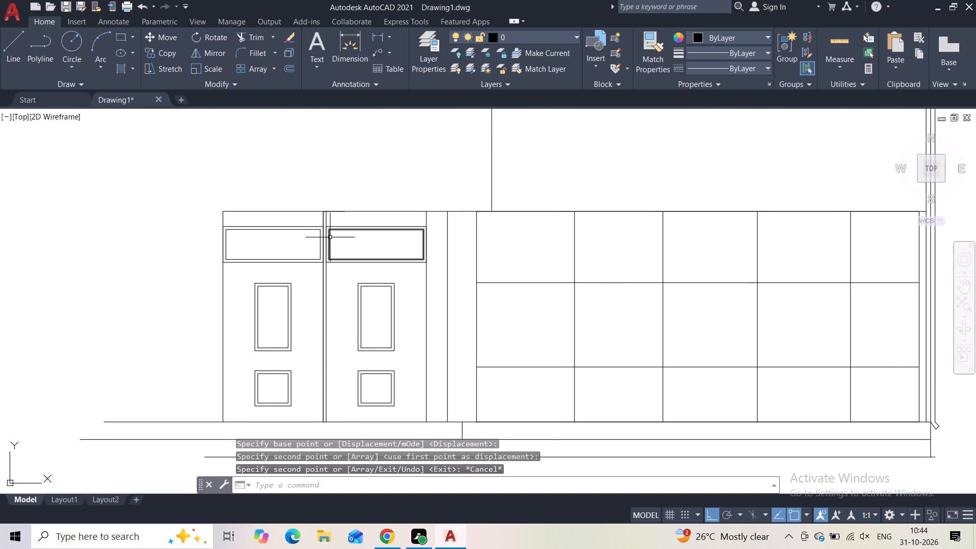
left_click(331, 212)
key("Delete")
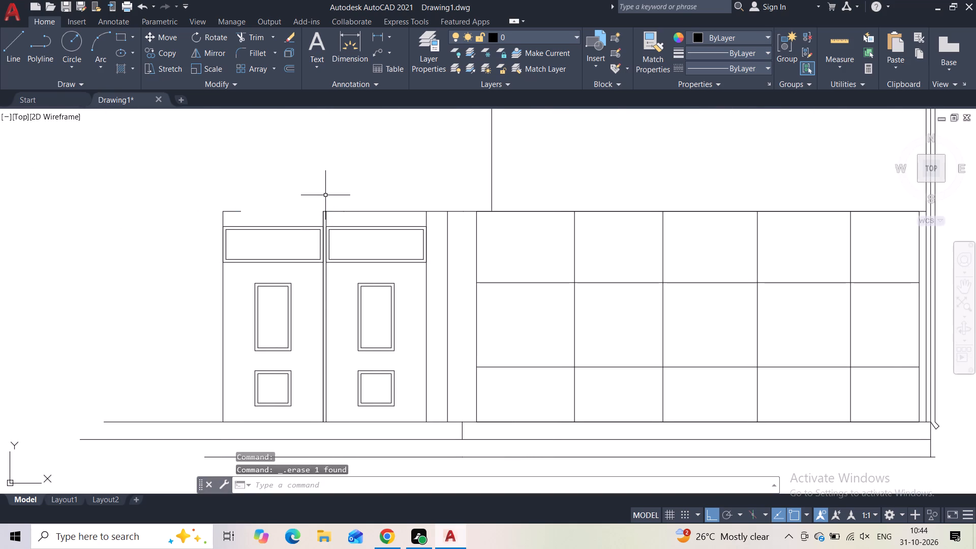
Close the top edge of the copied left door leaf with horizontal lines from the short remaining segment to the middle strip.
left_click(14, 46)
scroll(224, 211, "up", 1)
left_click(252, 212)
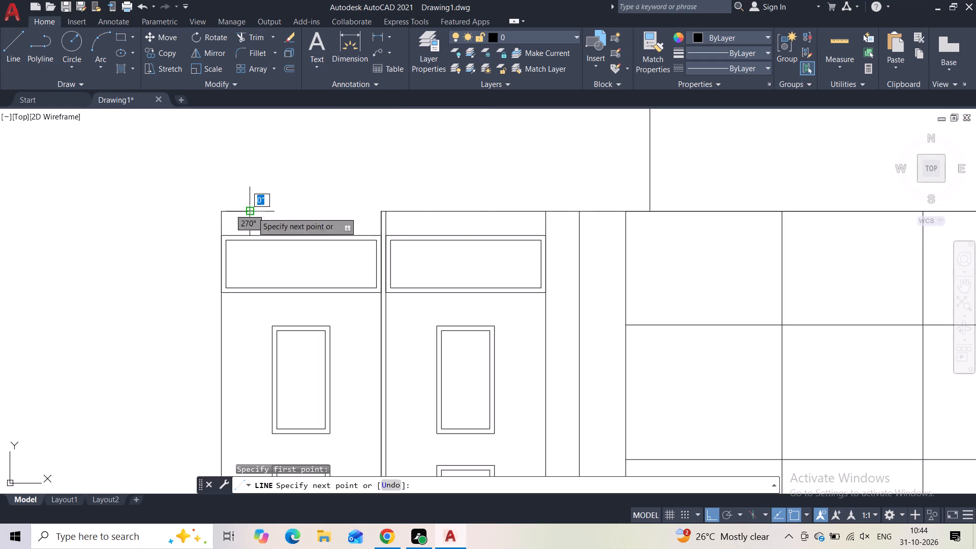
left_click(380, 212)
key("Escape")
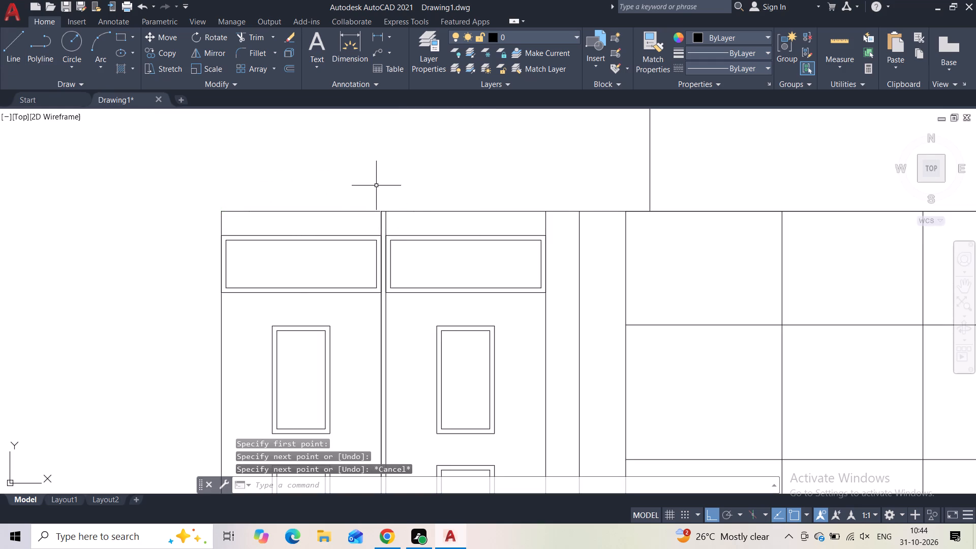
scroll(373, 205, "up", 5)
scroll(395, 251, "up", 3)
key("space")
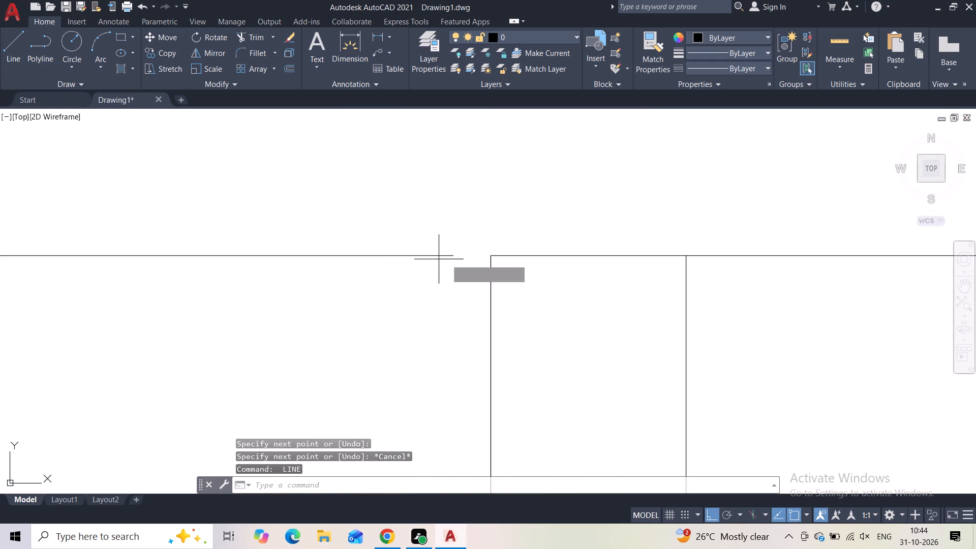
left_click(451, 256)
left_click(483, 253)
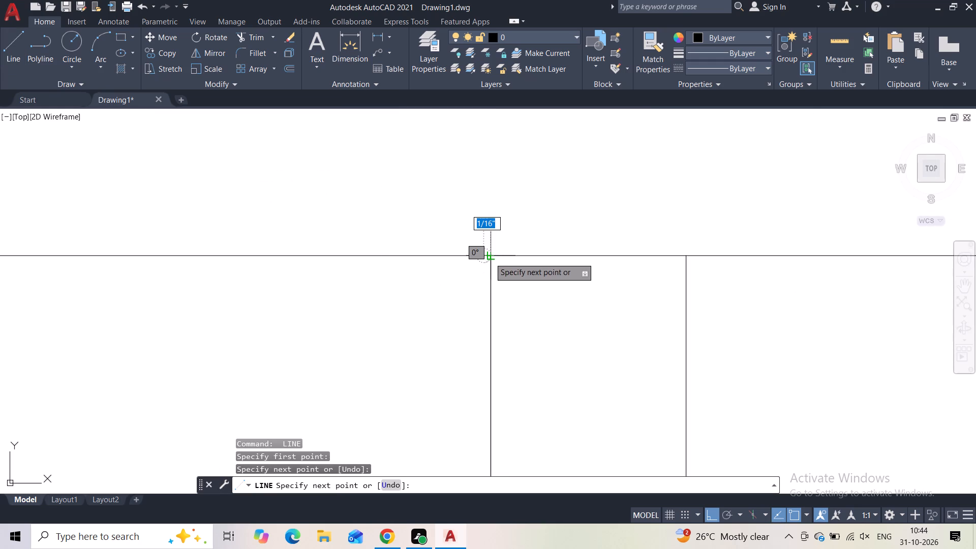
left_click(490, 258)
key("Escape")
Draw a line about 5'-3" left from the double door's top-left corner and straight down to the base line.
scroll(486, 211, "down", 5)
scroll(476, 261, "down", 4)
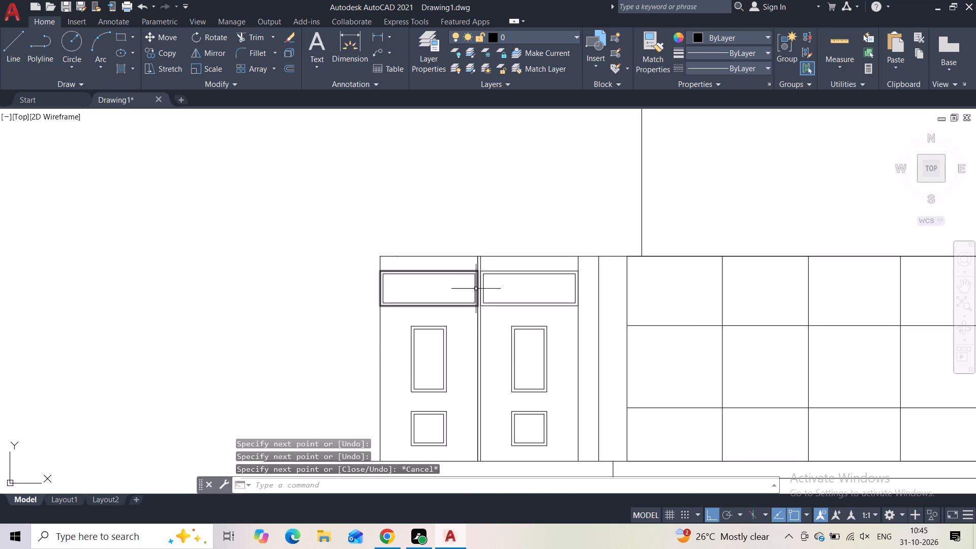
middle_click_drag(458, 339, 454, 233)
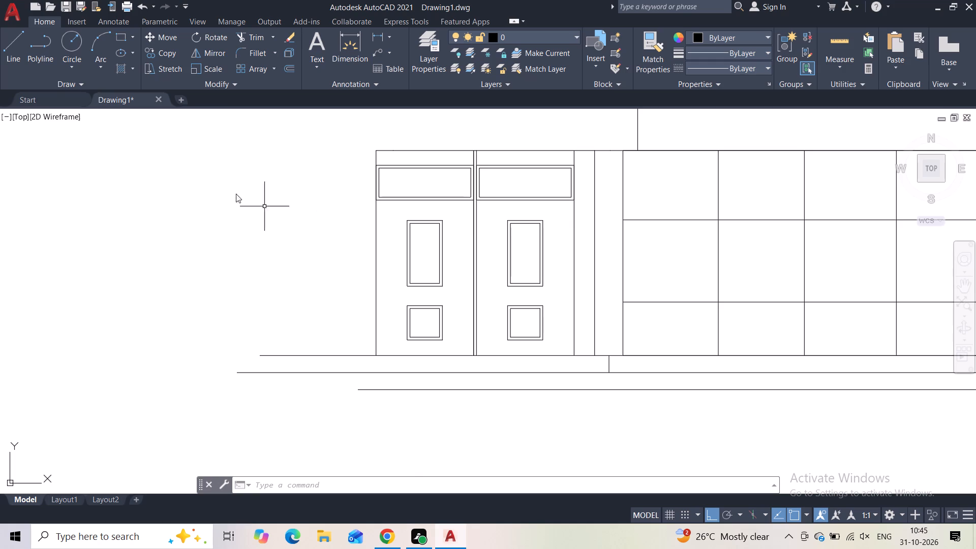
left_click(3, 48)
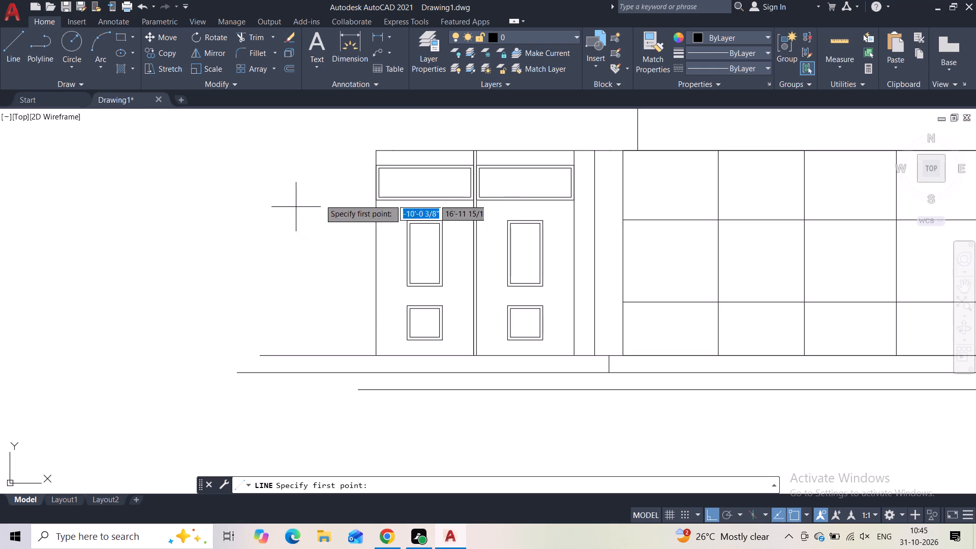
left_click(375, 152)
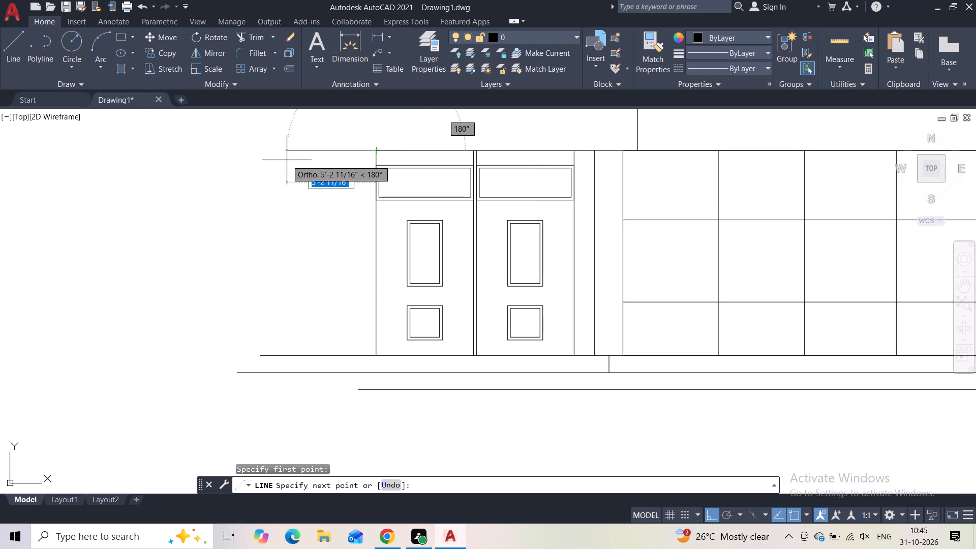
left_click(287, 160)
left_click(284, 357)
key("Escape")
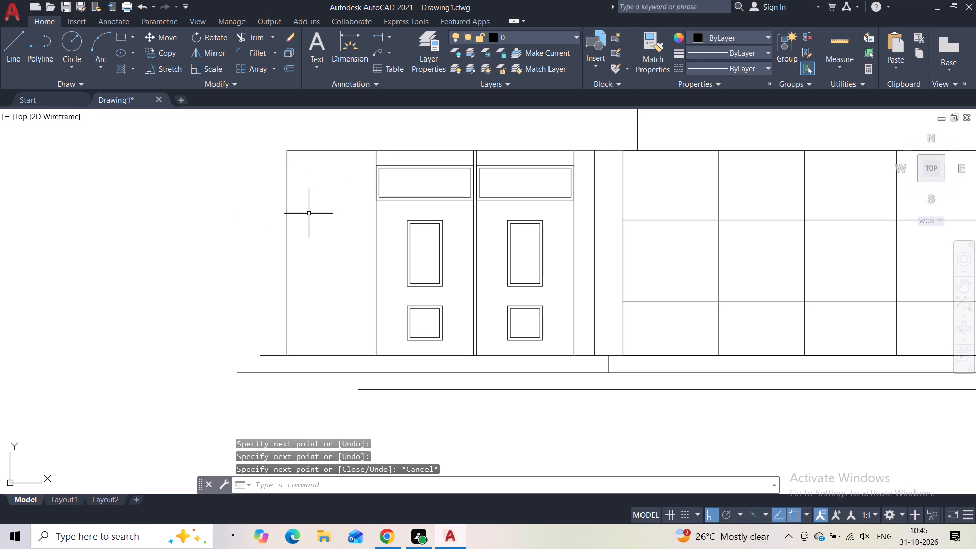
Offset the new outermost left vertical 2" inward, toward the double door.
left_click(299, 197)
left_click(277, 208)
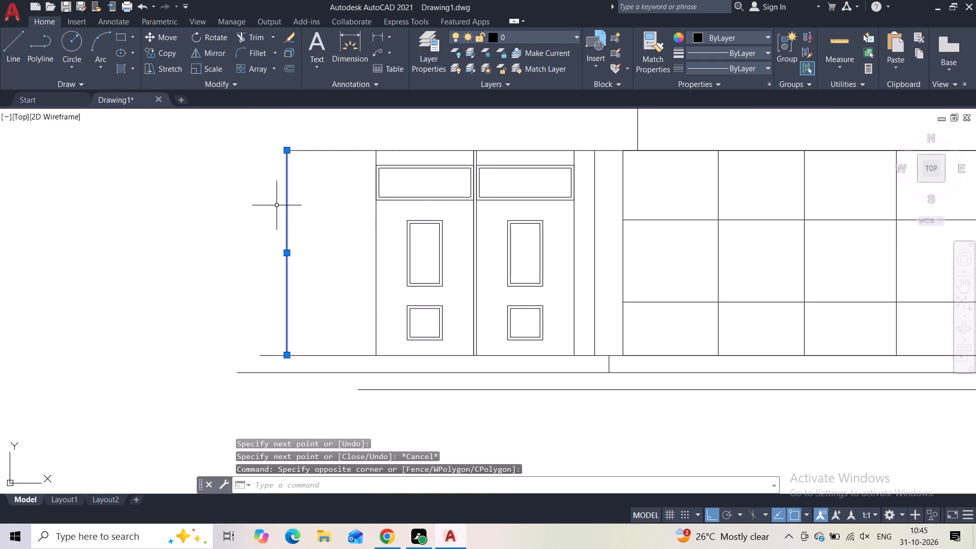
left_click(290, 74)
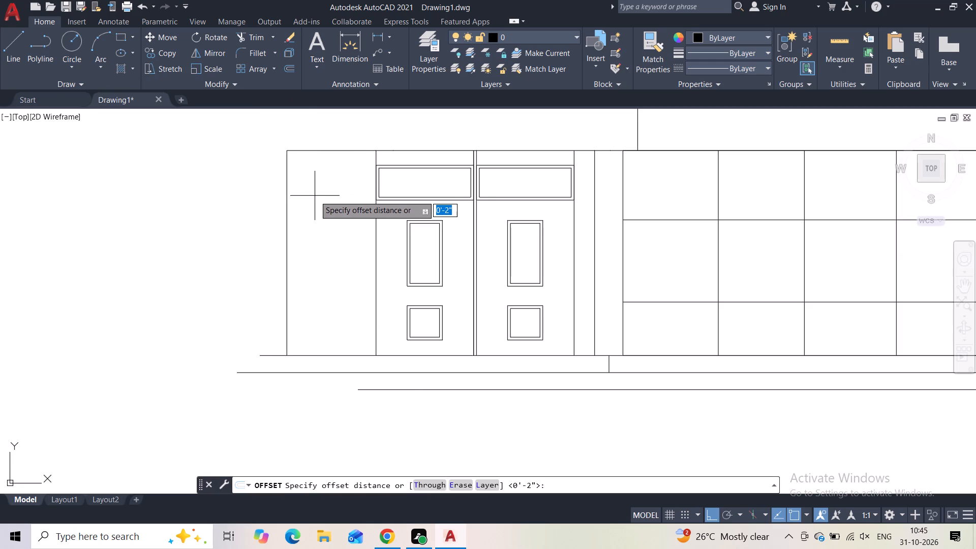
type("2\"")
key("Return")
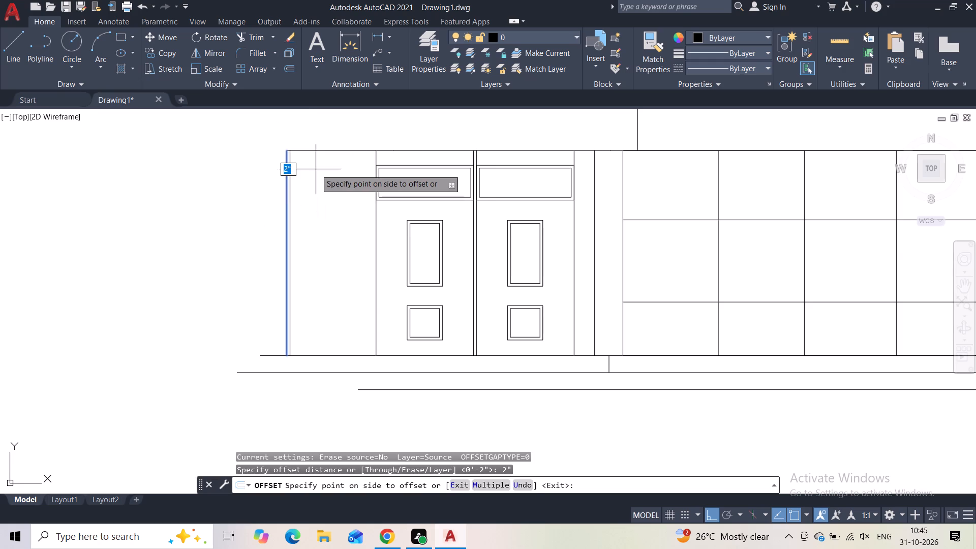
left_click(316, 169)
key("Escape")
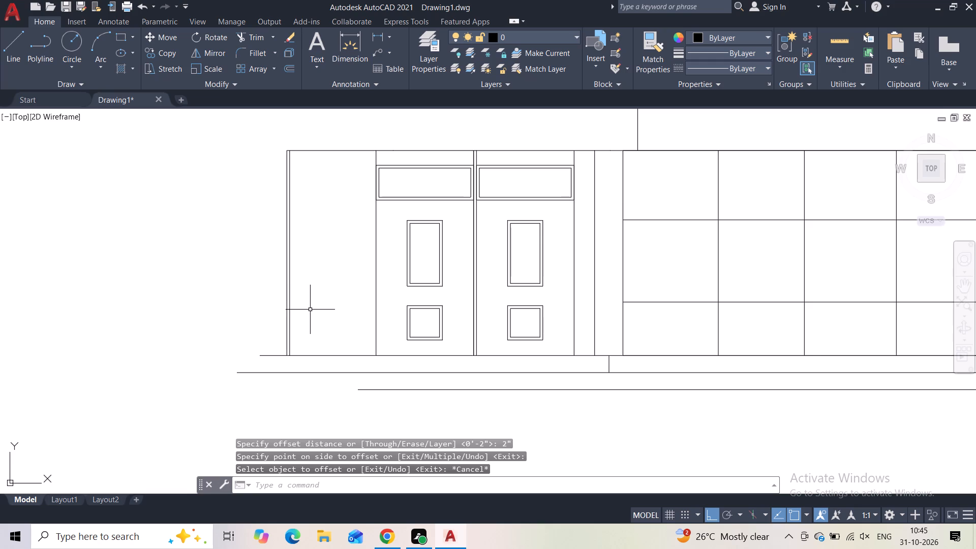
Draw a short vertical across the upper base step, between the outer left verticals and the double door, from base line to line below.
middle_click_drag(313, 334, 354, 299)
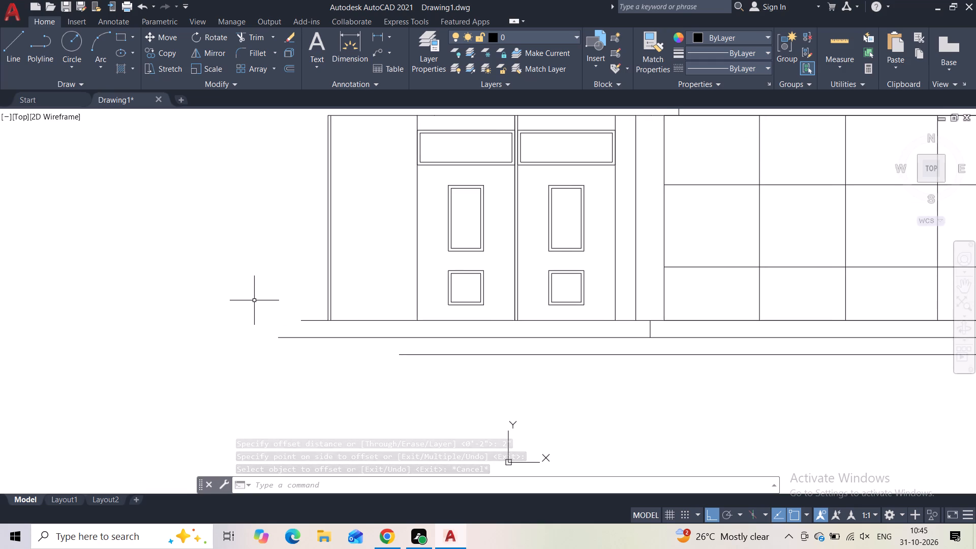
left_click(6, 52)
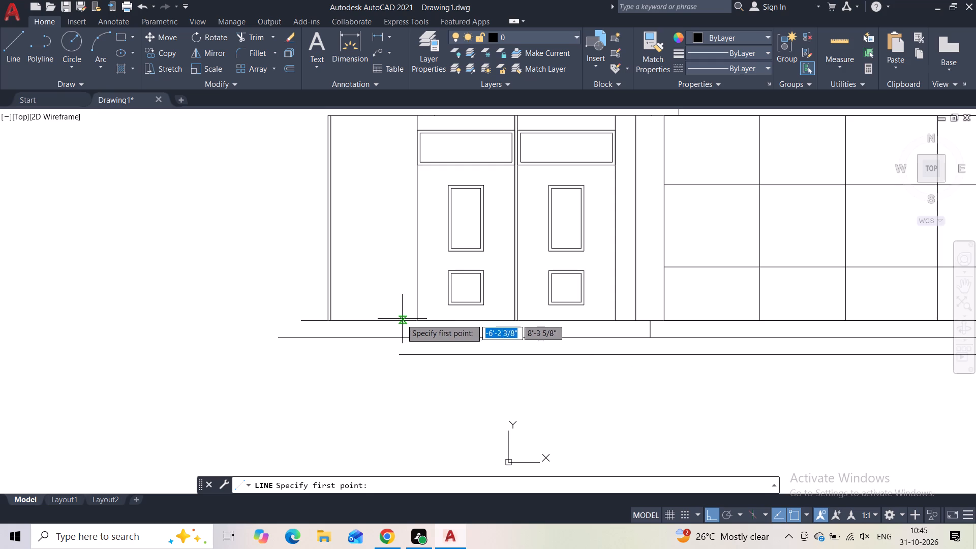
left_click(365, 324)
left_click(366, 339)
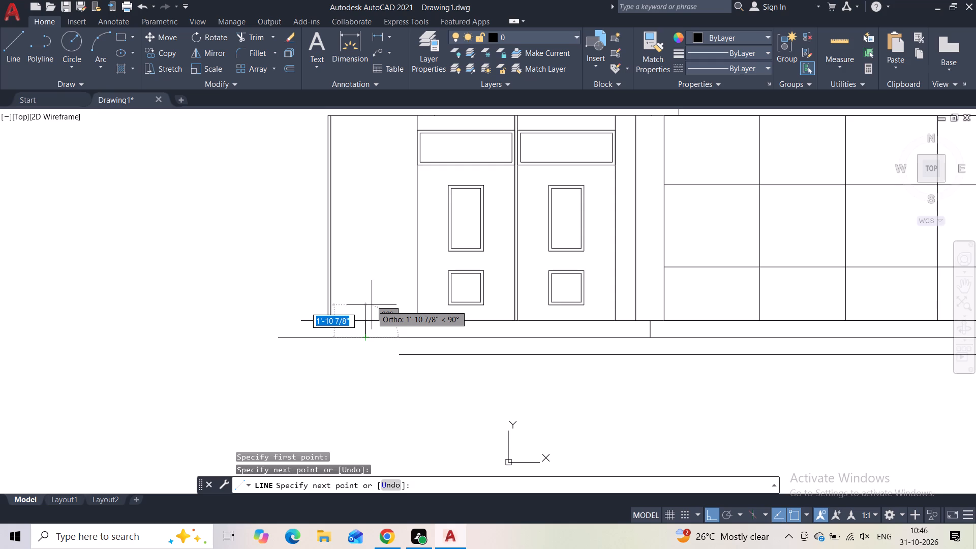
scroll(359, 322, "up", 1)
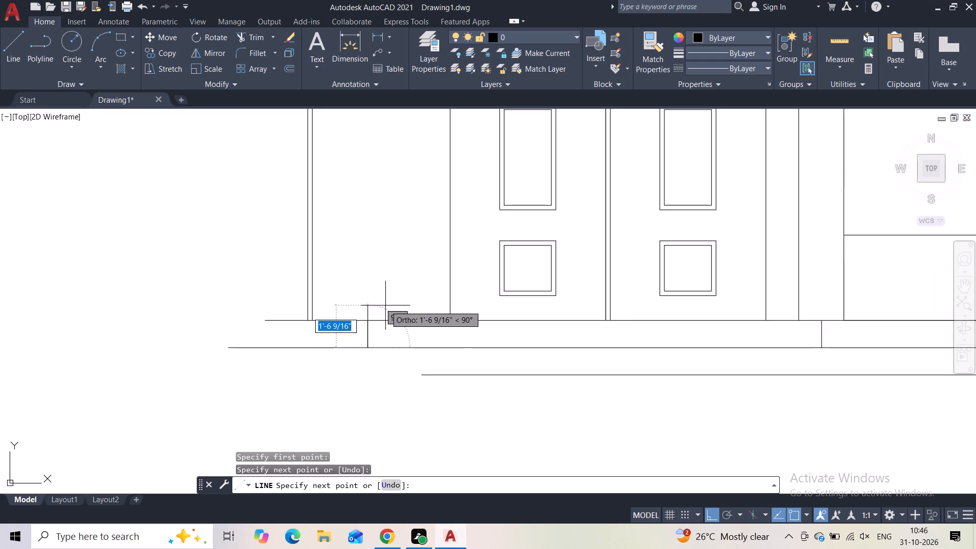
key("Escape")
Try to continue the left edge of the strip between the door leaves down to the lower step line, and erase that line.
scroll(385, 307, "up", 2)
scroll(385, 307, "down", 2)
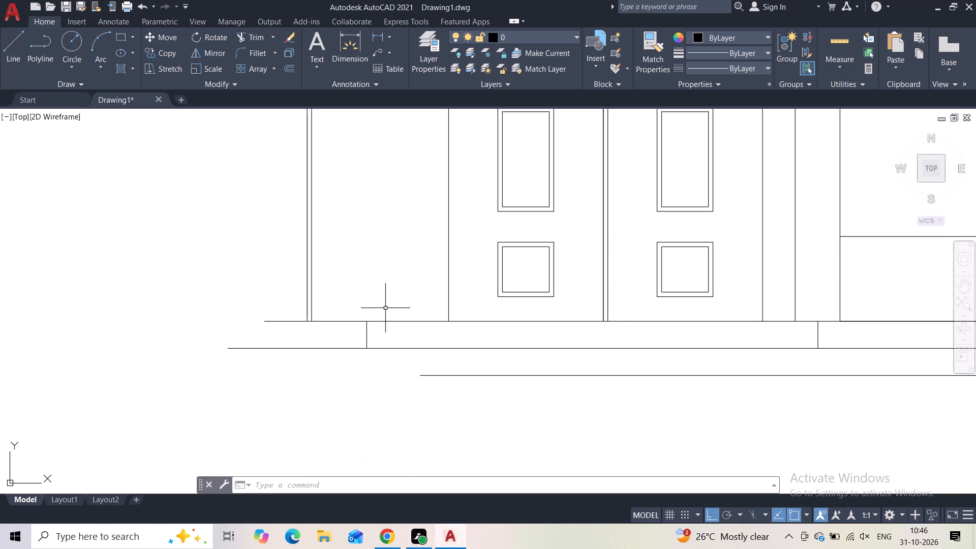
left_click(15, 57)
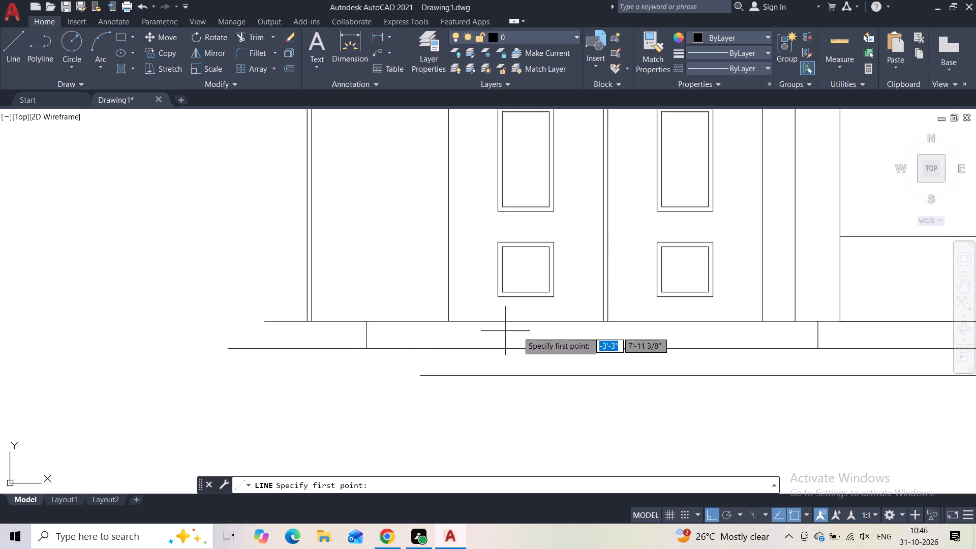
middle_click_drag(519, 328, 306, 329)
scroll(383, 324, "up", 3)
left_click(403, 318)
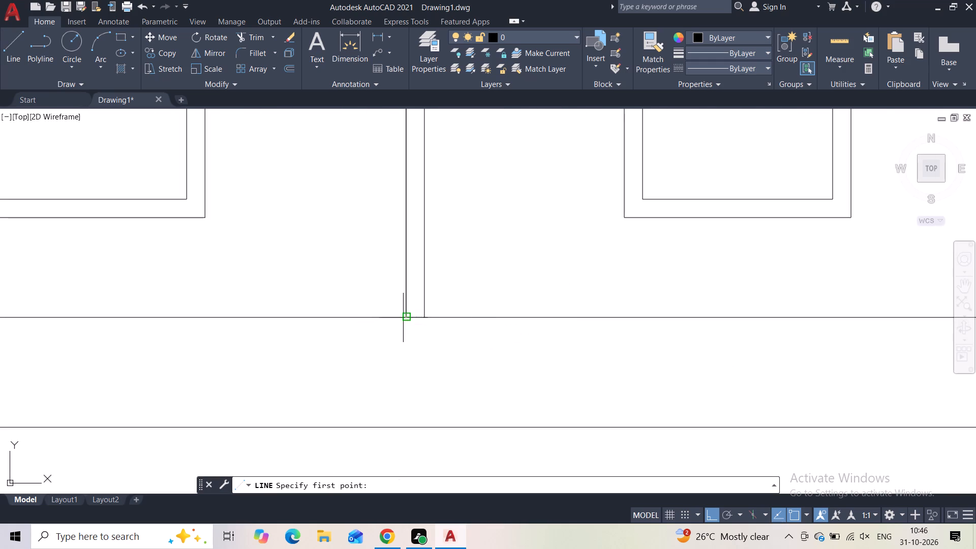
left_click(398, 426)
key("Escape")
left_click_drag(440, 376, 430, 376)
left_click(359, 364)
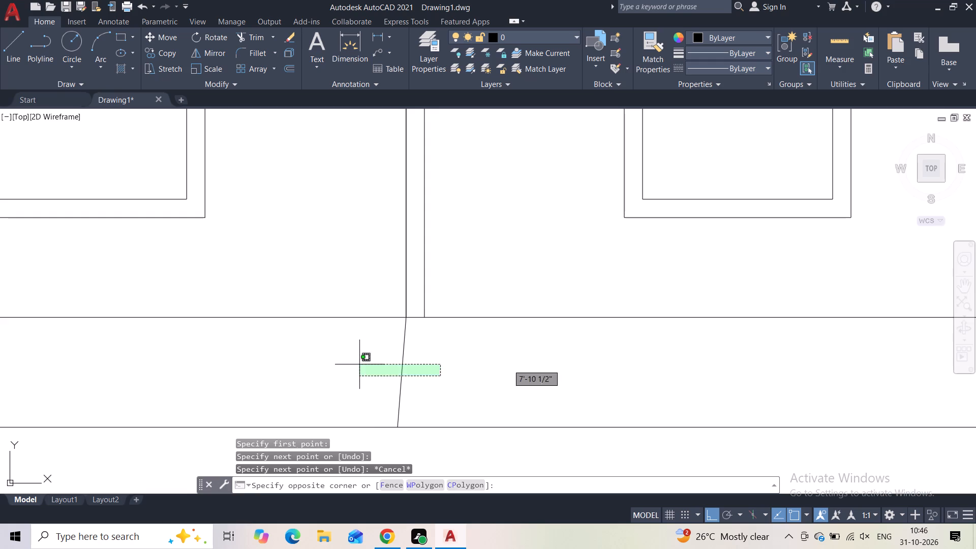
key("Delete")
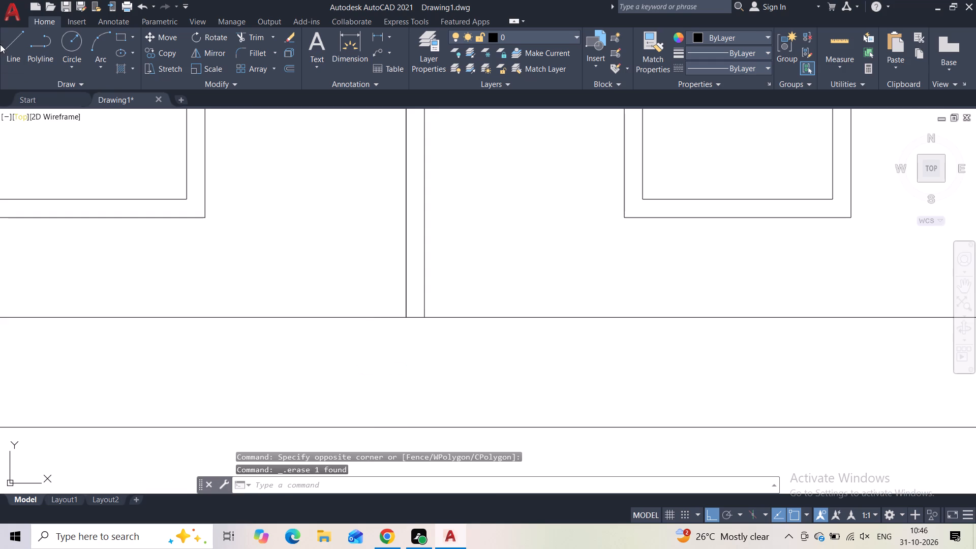
Continue both edges of the strip between the door leaves straight down from the base line to the step line below.
left_click(0, 44)
left_click(12, 63)
left_click(402, 318)
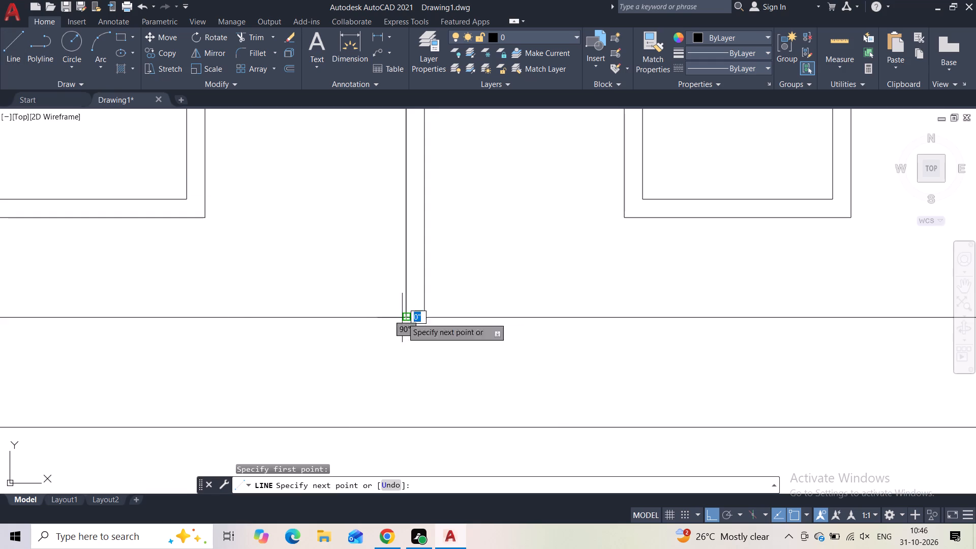
left_click(404, 426)
key("Escape")
key("space")
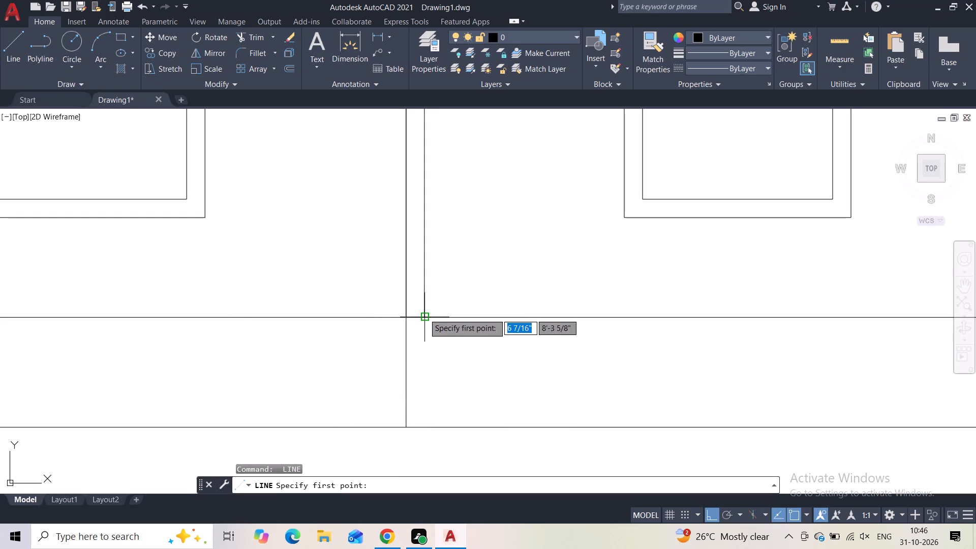
left_click(424, 314)
left_click(424, 423)
key("Escape")
Draw mid-height horizontals across the step, from its left vertical to the central strip and from the strip to its right vertical.
scroll(457, 391, "down", 2)
middle_click_drag(457, 391, 406, 366)
scroll(406, 365, "down", 1)
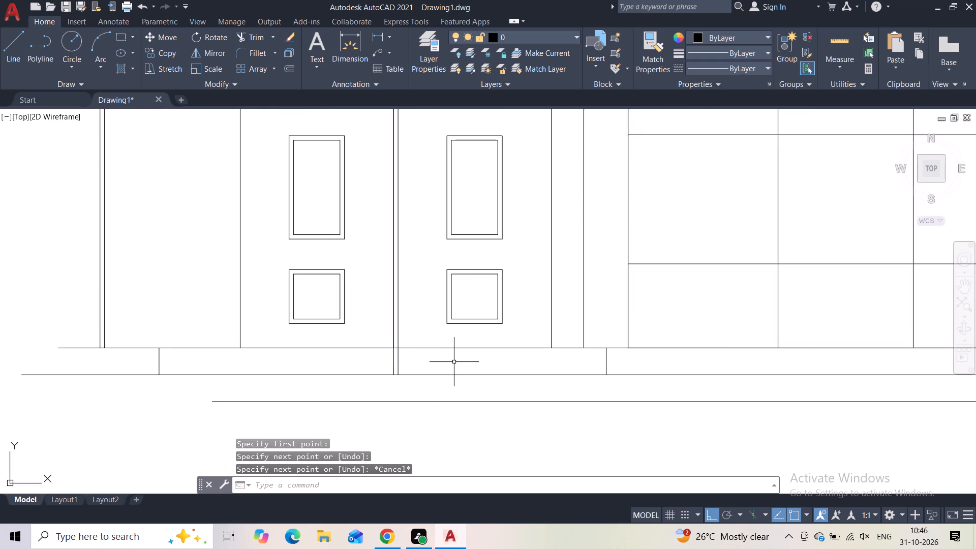
left_click(14, 53)
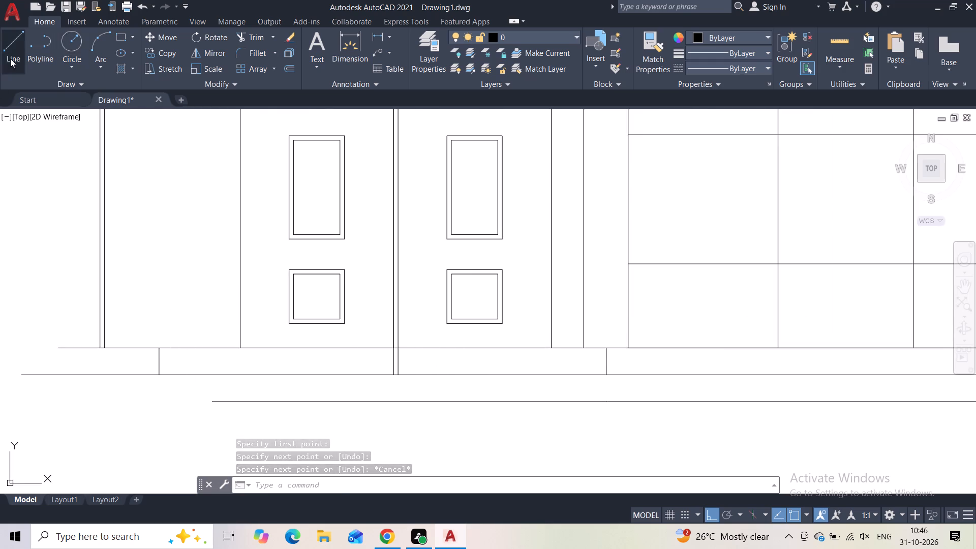
left_click(159, 361)
left_click(391, 368)
key("Escape")
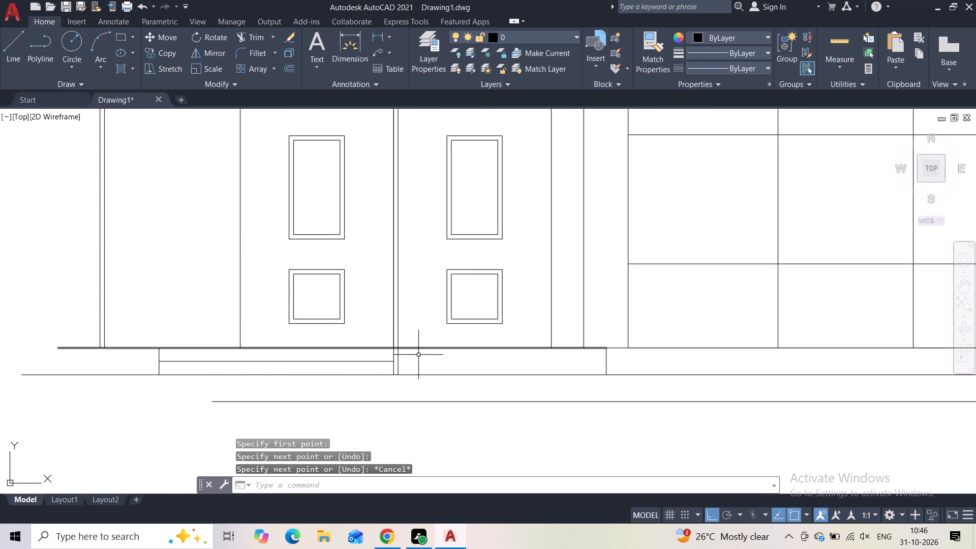
key("space")
left_click(400, 364)
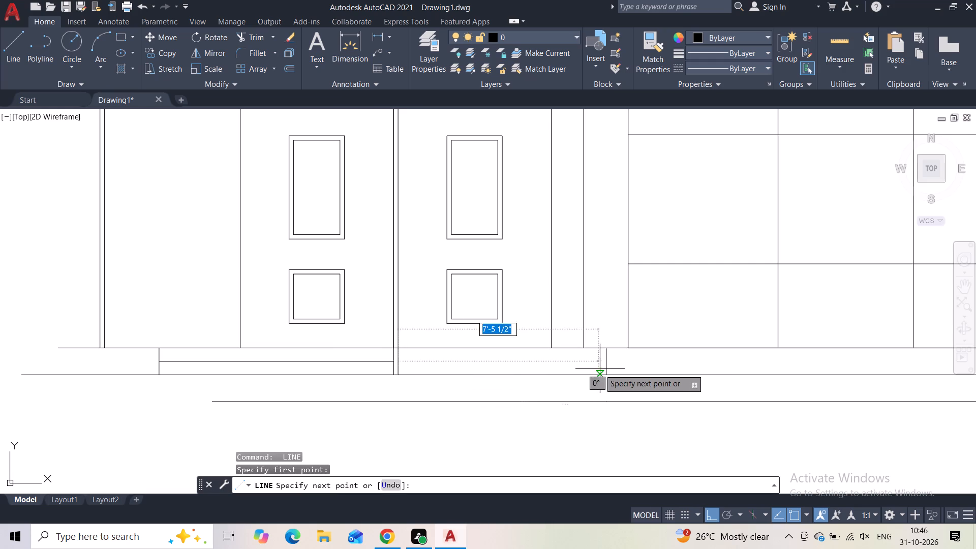
left_click(606, 367)
key("Escape")
Continue the mid-height step line left to align with the inner outer-wall vertical, and straight down to the lower step line.
scroll(612, 333, "down", 1)
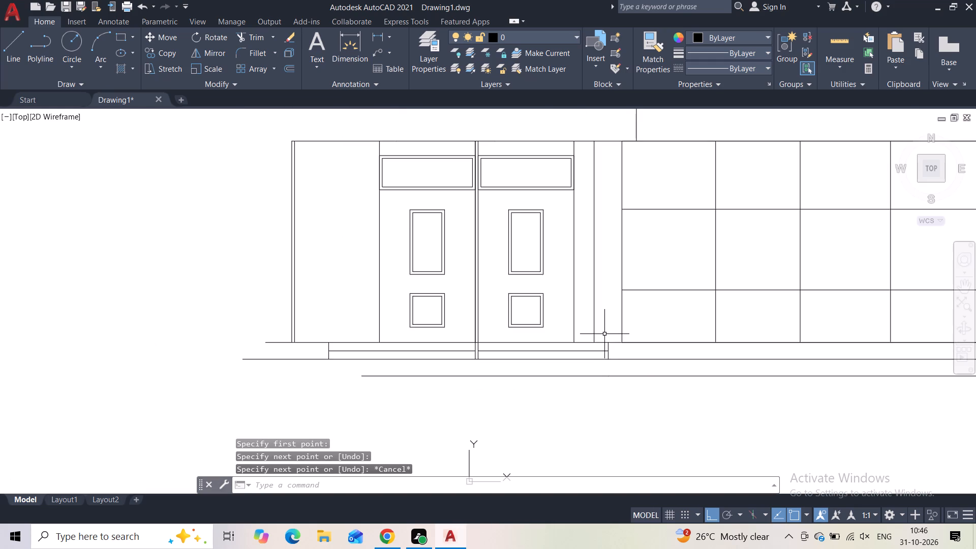
middle_click_drag(381, 369, 524, 369)
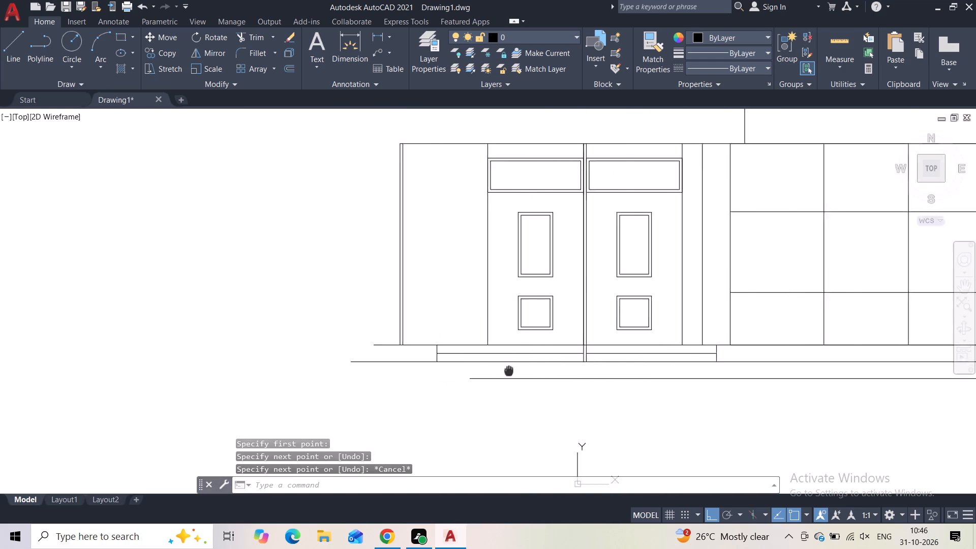
middle_click_drag(524, 369, 531, 368)
scroll(483, 358, "up", 2)
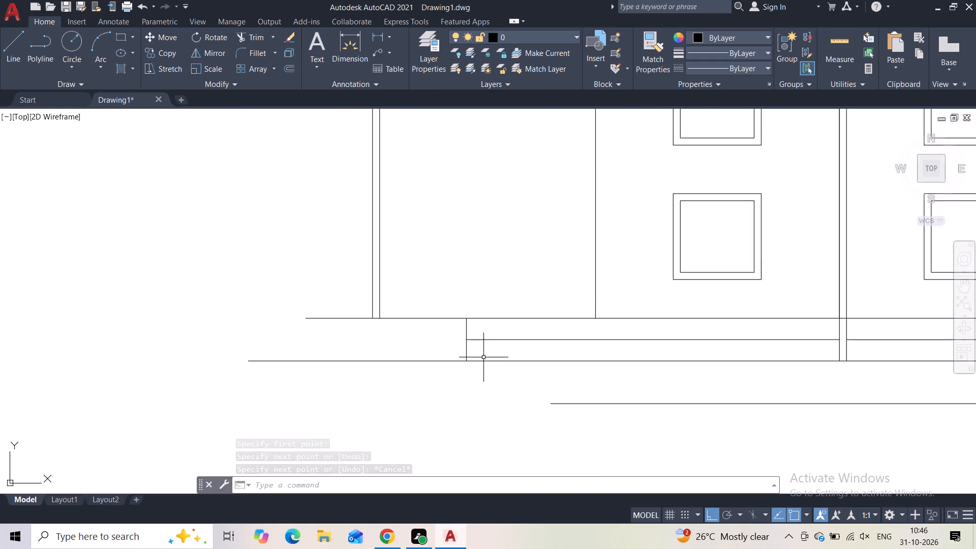
left_click(11, 54)
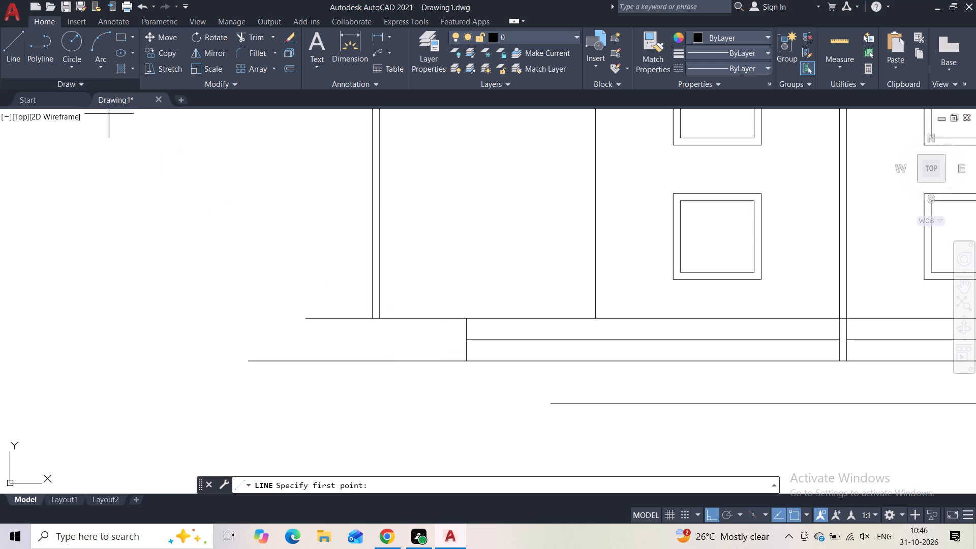
left_click(467, 346)
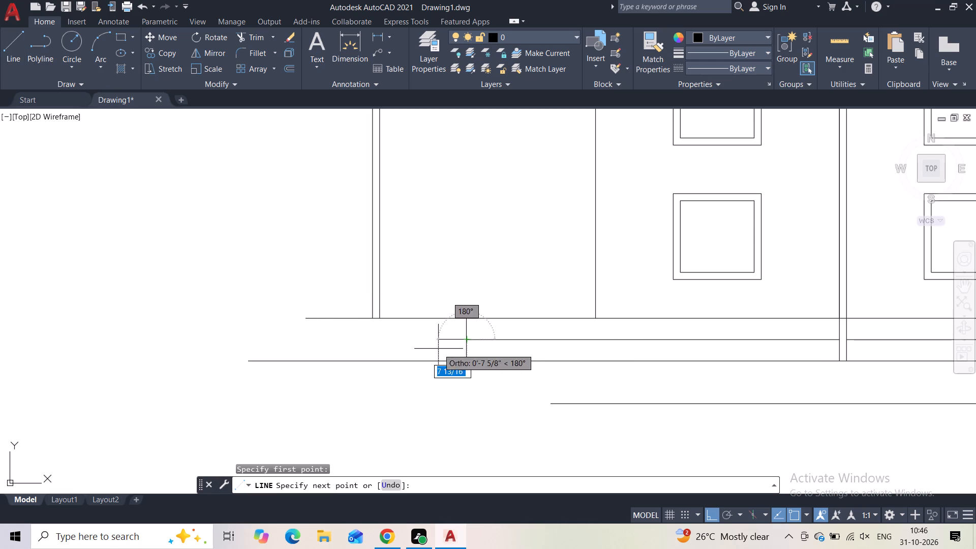
left_click(379, 345)
left_click(383, 361)
key("Escape")
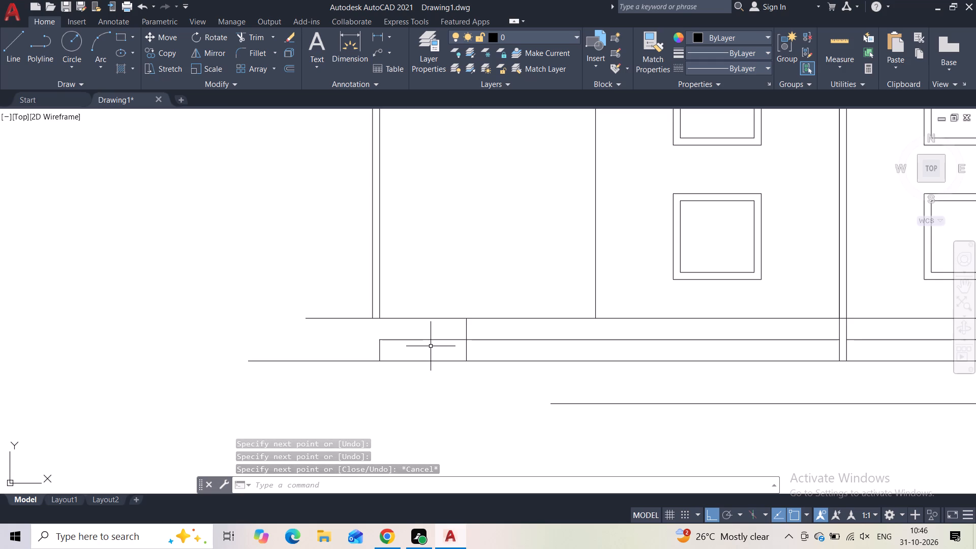
Continue the mid-height step line 2" further left to align with the outermost vertical, and straight down to the lower step line.
scroll(390, 355, "up", 2)
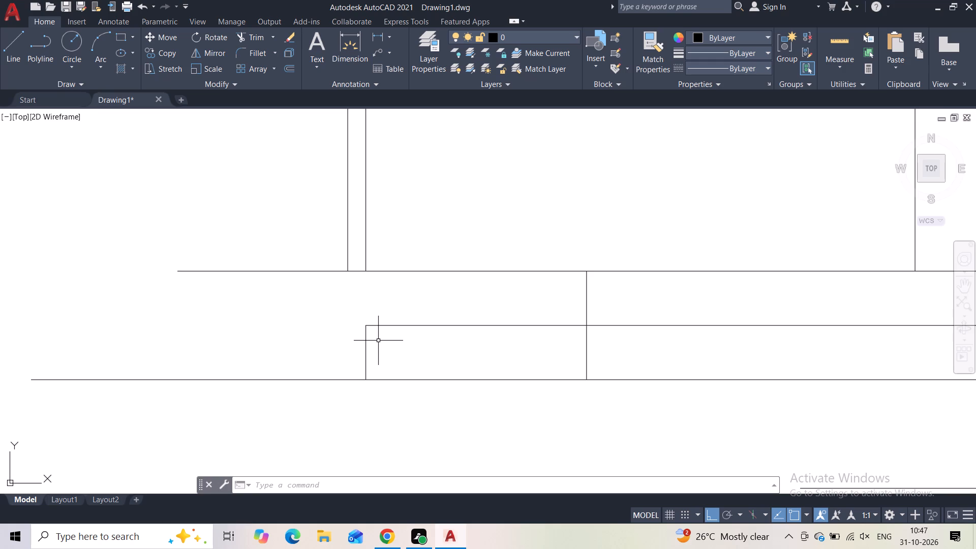
scroll(363, 338, "up", 1)
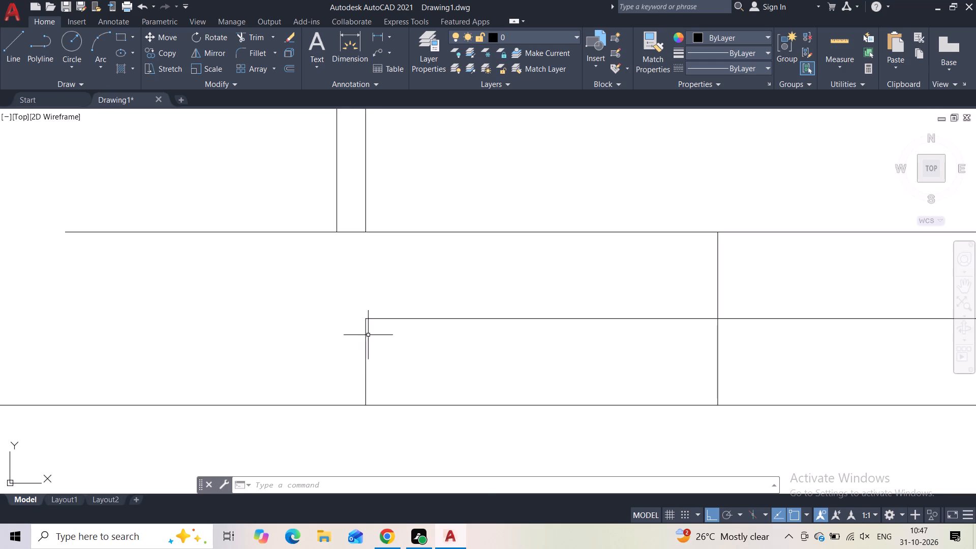
left_click(375, 329)
left_click(353, 341)
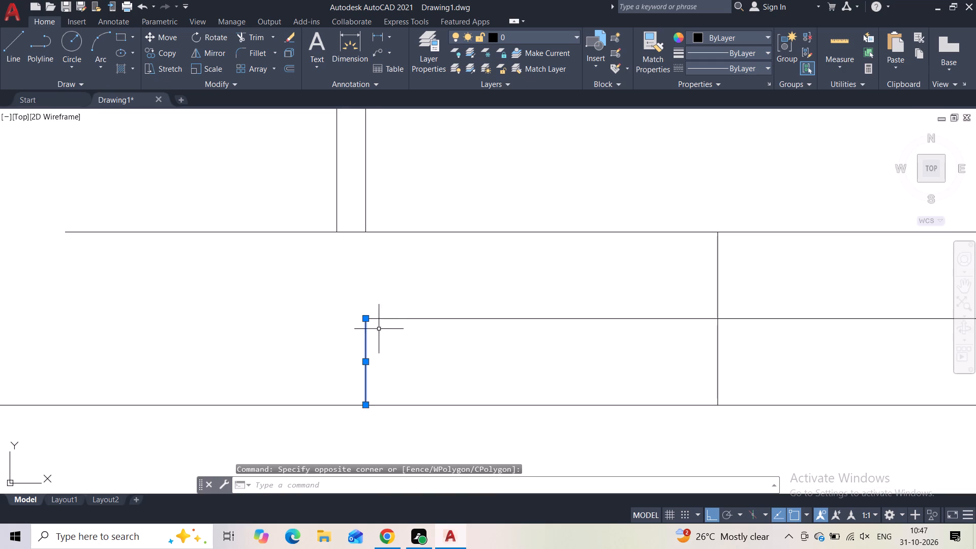
left_click(22, 56)
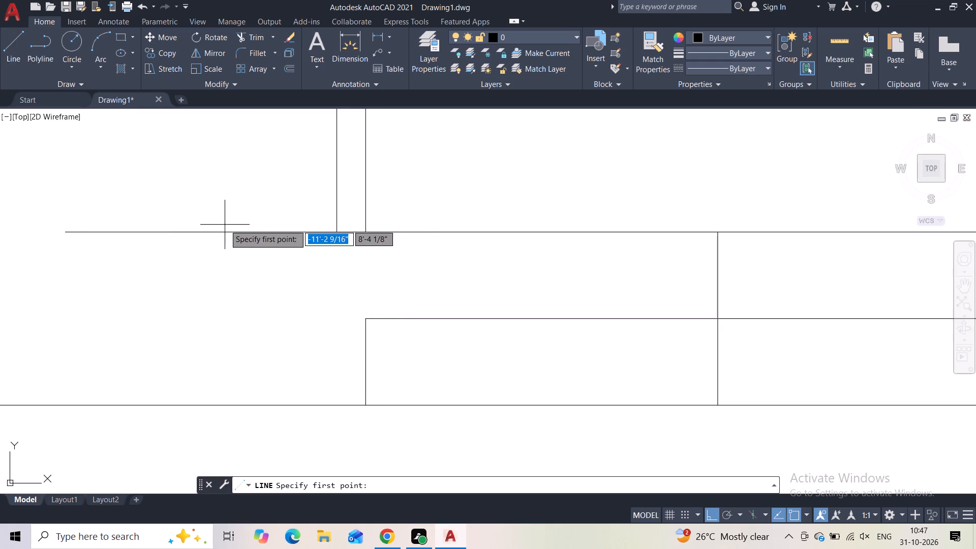
left_click(363, 321)
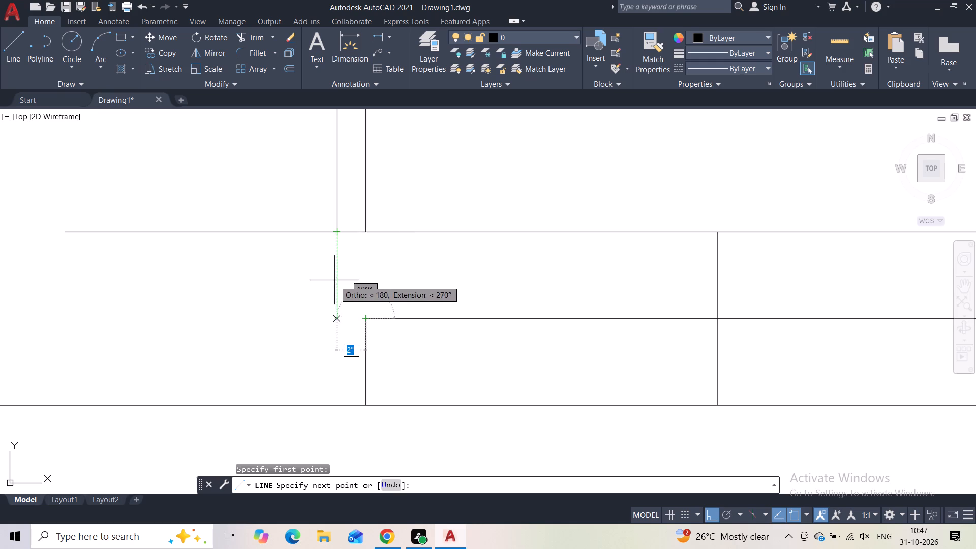
left_click(334, 322)
left_click(335, 405)
key("Escape")
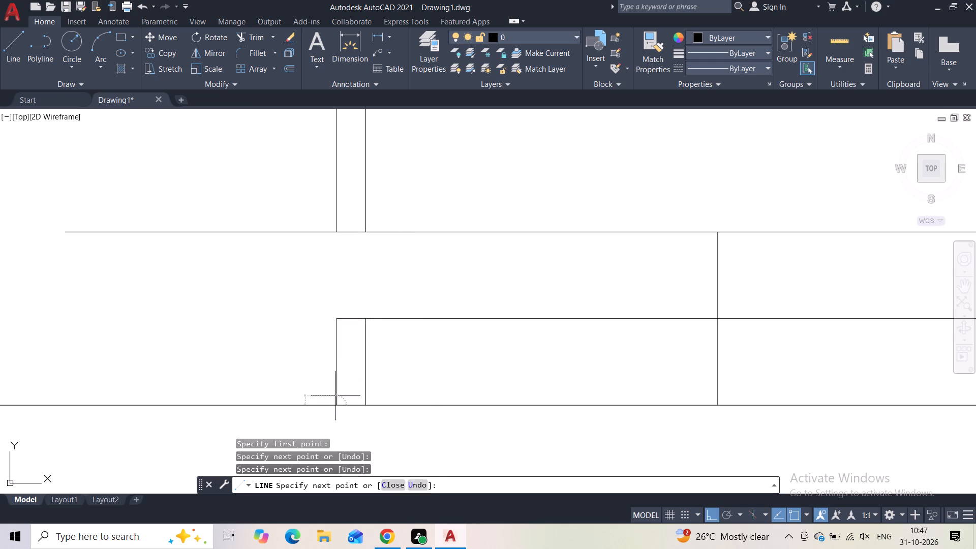
Trim away the short vertical just inside the lower step's new left end.
left_click(262, 40)
left_click_drag(388, 352, 358, 352)
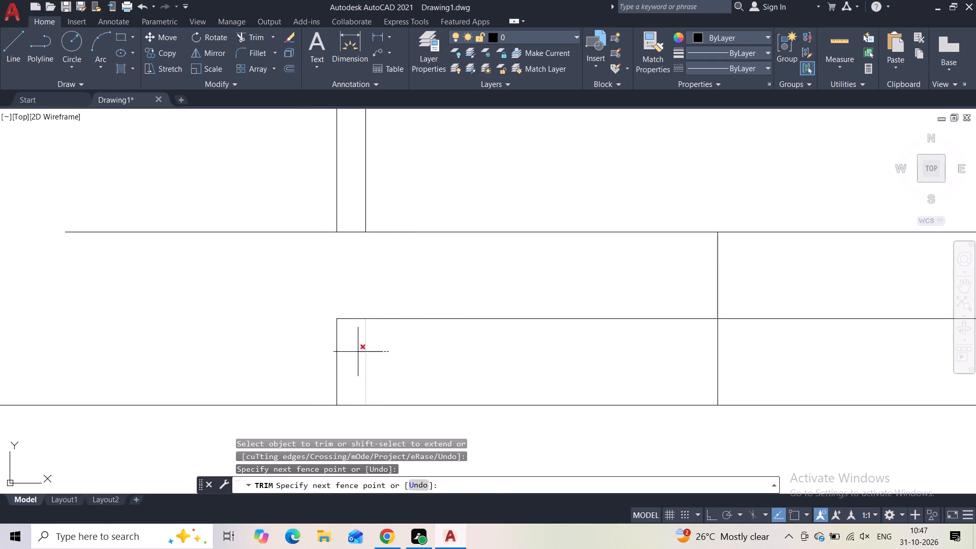
left_click_drag(358, 352, 352, 352)
key("Escape")
Continue the two outermost left wall verticals down from the base line to the mid-height step line.
scroll(358, 352, "down", 1)
middle_click_drag(389, 324, 346, 319)
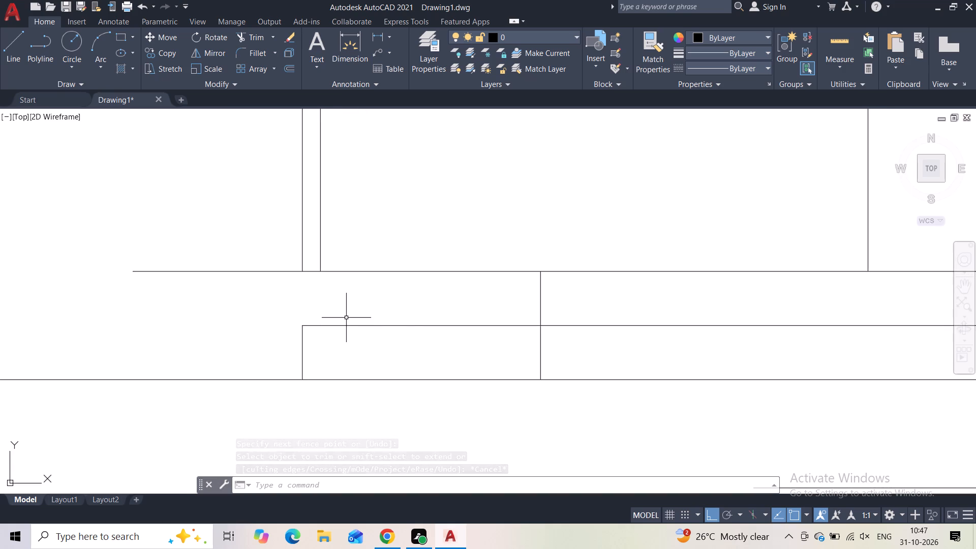
scroll(351, 308, "down", 3)
middle_click_drag(413, 263, 332, 343)
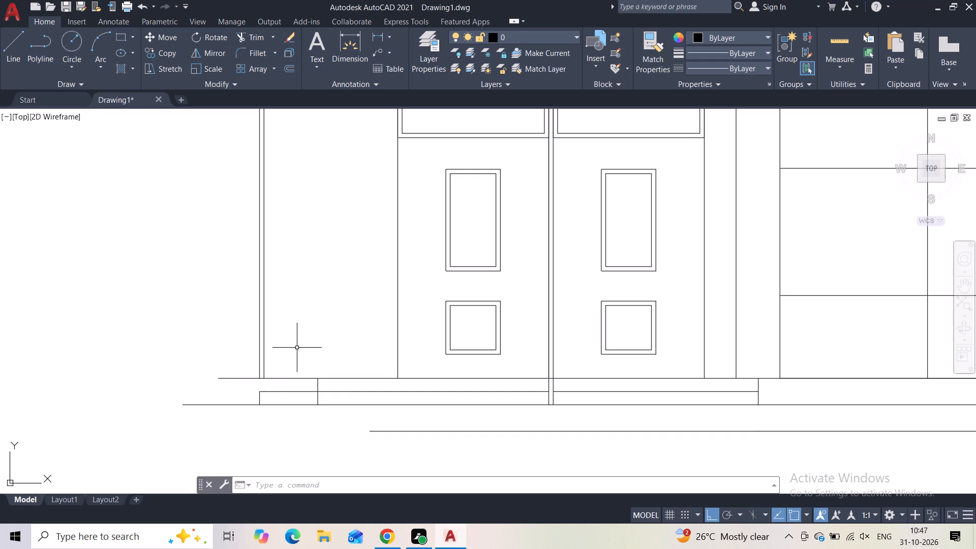
scroll(277, 387, "up", 1)
middle_click_drag(277, 387, 288, 375)
scroll(270, 392, "up", 1)
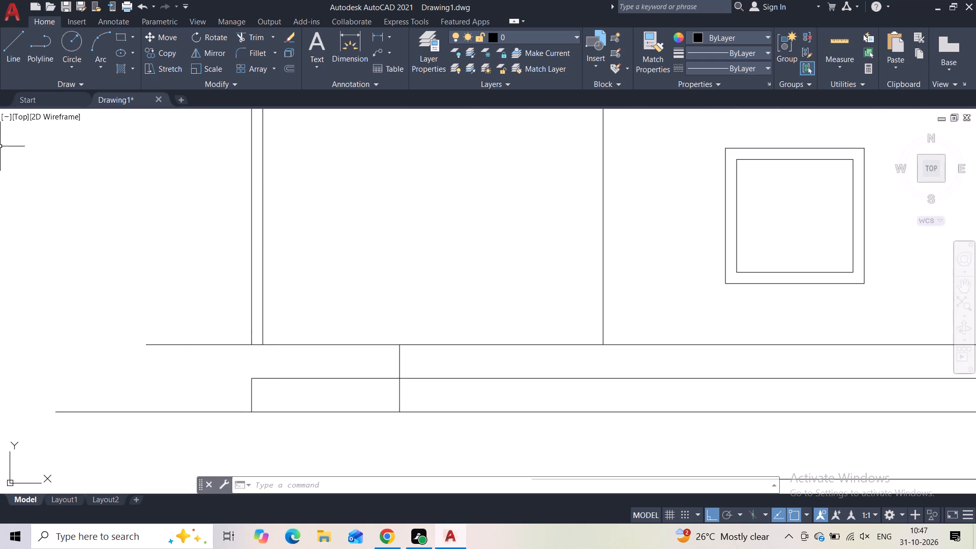
left_click(16, 43)
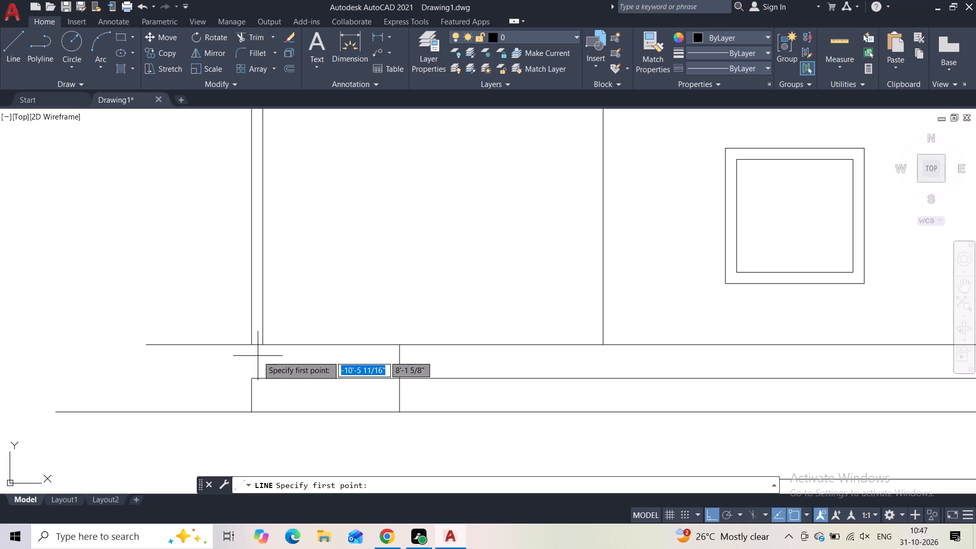
scroll(258, 356, "up", 1)
left_click(248, 340)
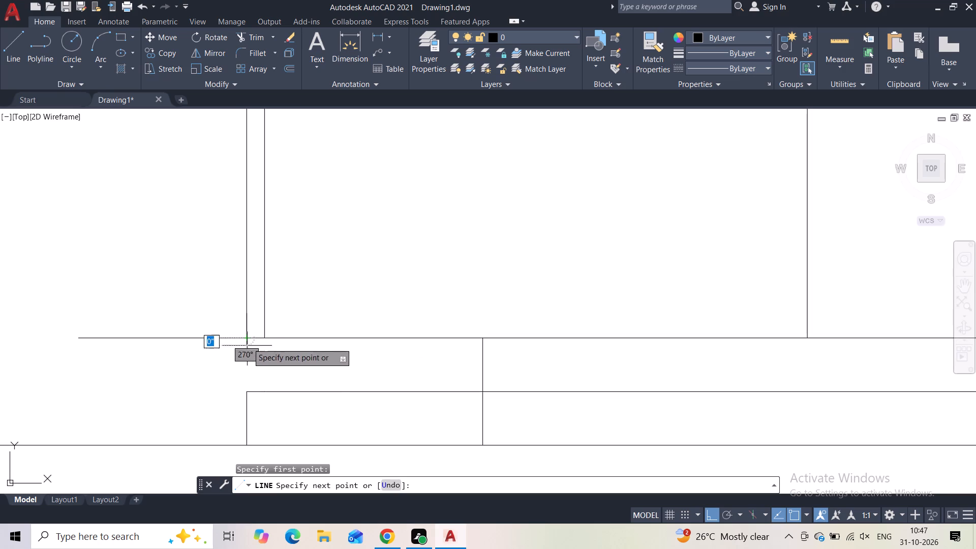
left_click(243, 388)
key("Escape")
key("space")
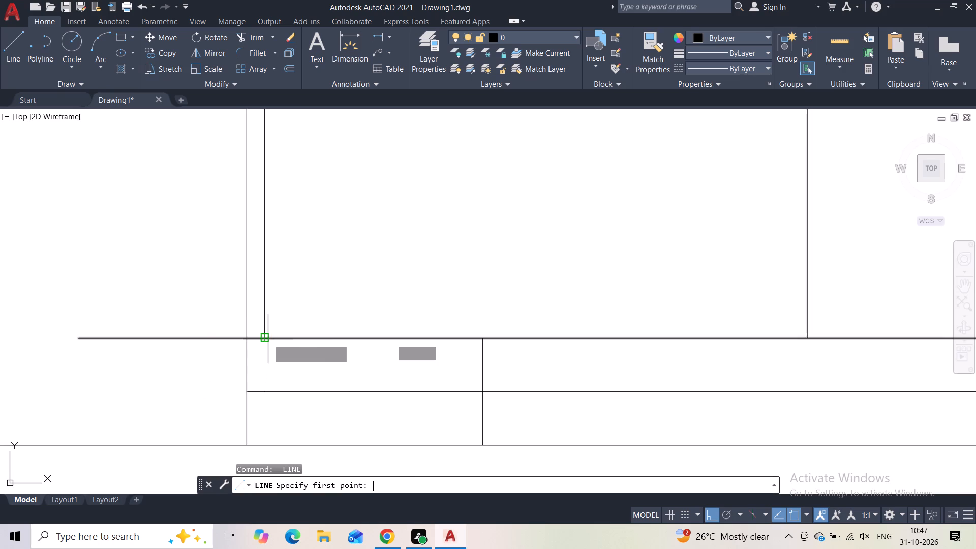
left_click(267, 339)
left_click(261, 386)
key("Escape")
scroll(360, 300, "down", 1)
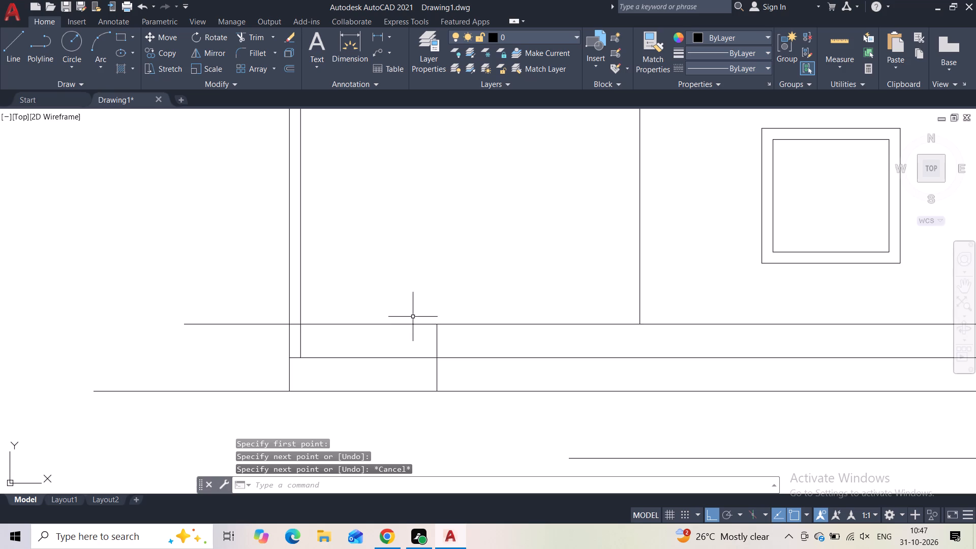
Trim away the part of the short vertical near the base's left end between the mid-height and lower step lines.
scroll(436, 296, "down", 2)
middle_click_drag(447, 293, 400, 344)
scroll(400, 344, "down", 1)
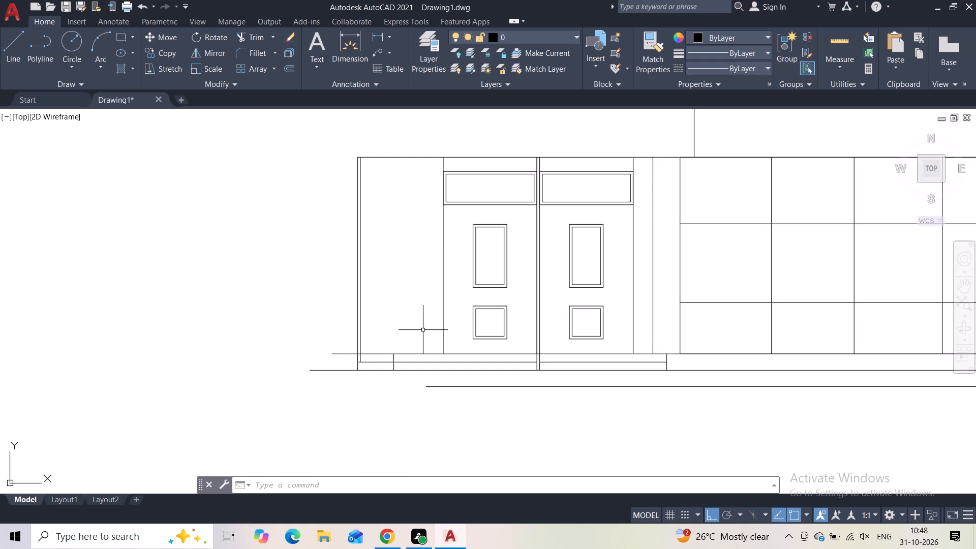
left_click(243, 38)
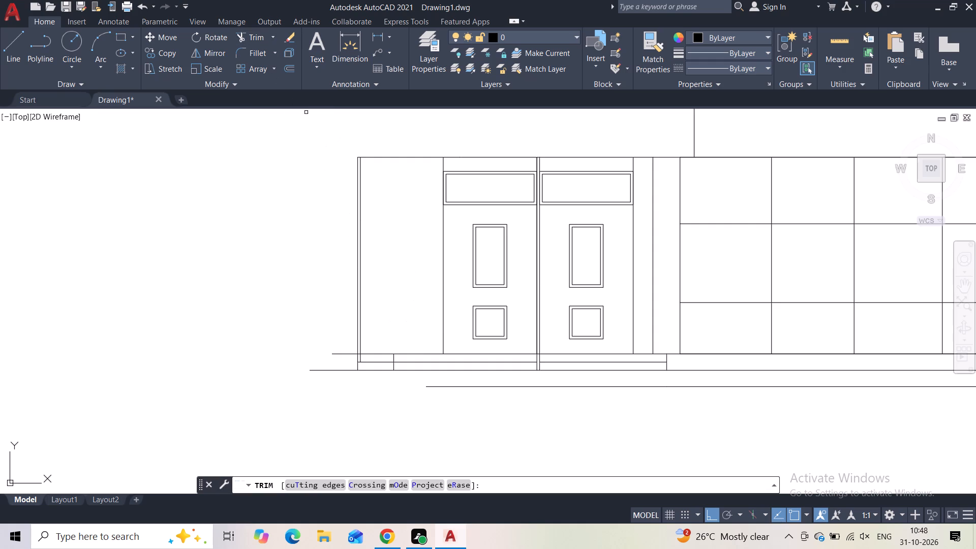
scroll(399, 378, "up", 5)
left_click_drag(390, 346, 357, 351)
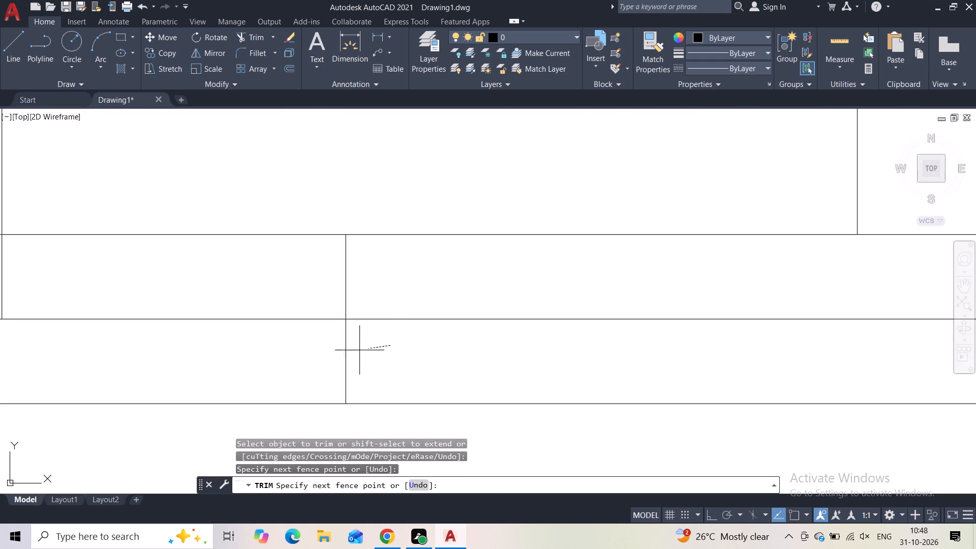
left_click_drag(357, 351, 337, 353)
key("Escape")
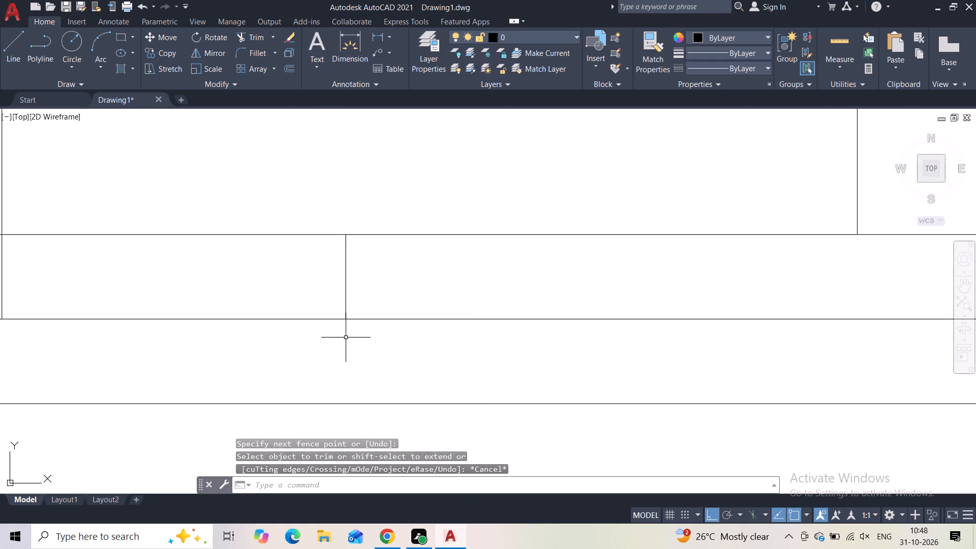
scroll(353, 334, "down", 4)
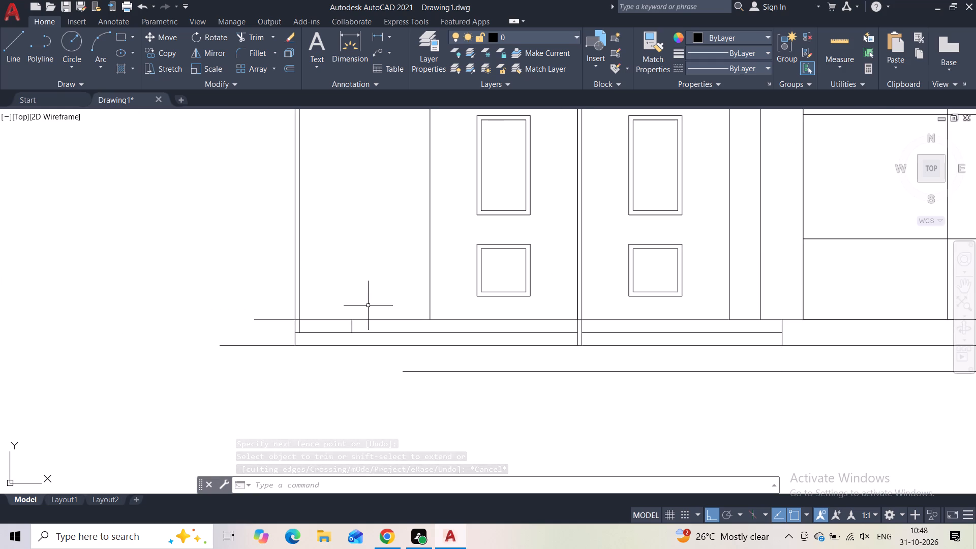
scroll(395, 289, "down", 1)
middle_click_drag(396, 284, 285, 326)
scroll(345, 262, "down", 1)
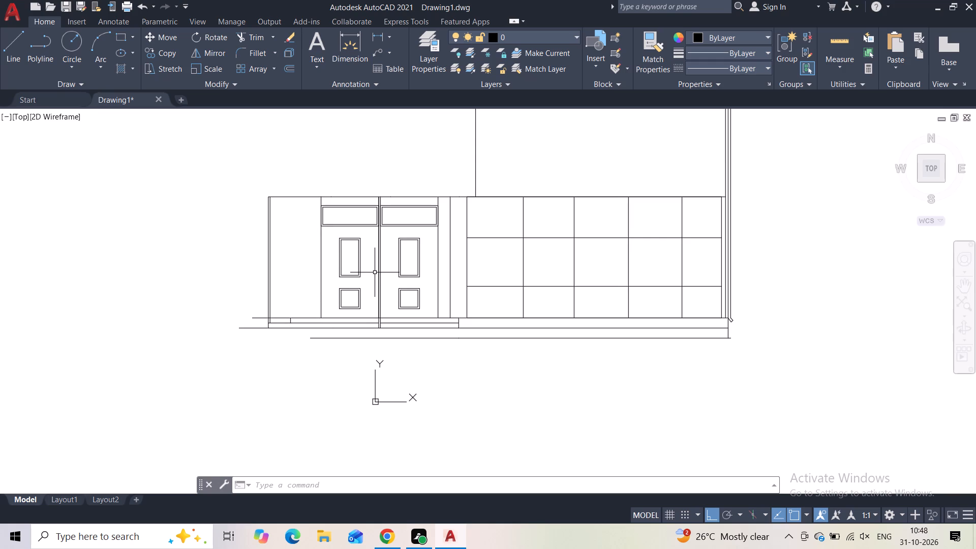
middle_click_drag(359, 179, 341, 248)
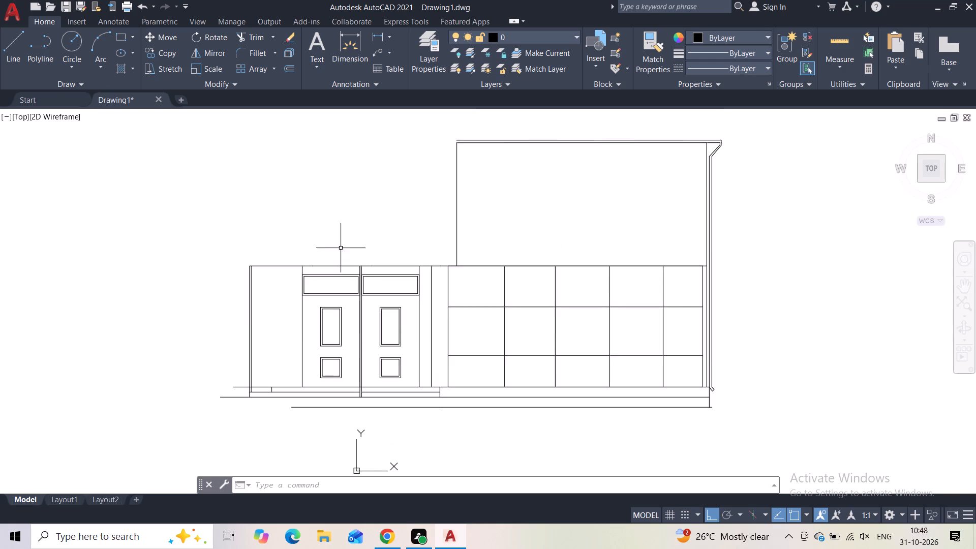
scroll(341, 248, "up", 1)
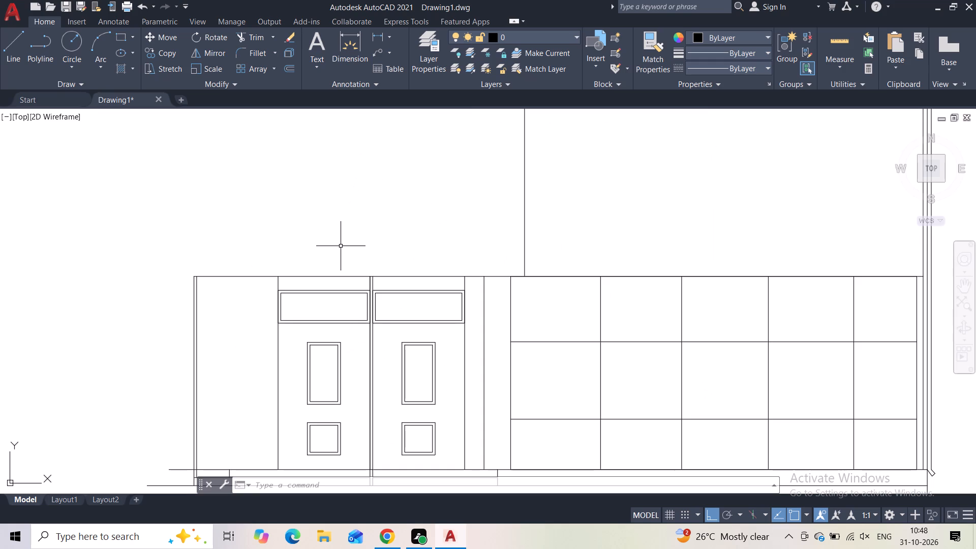
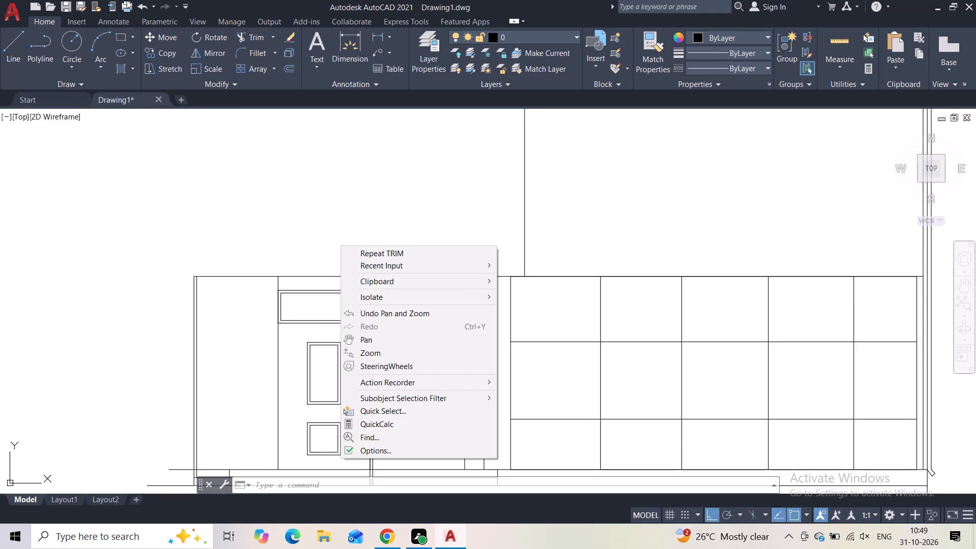
Draw a low gable above the gridded row, from the left post's top to a peak and down about 12'-8" to the tall right wall.
key("Escape")
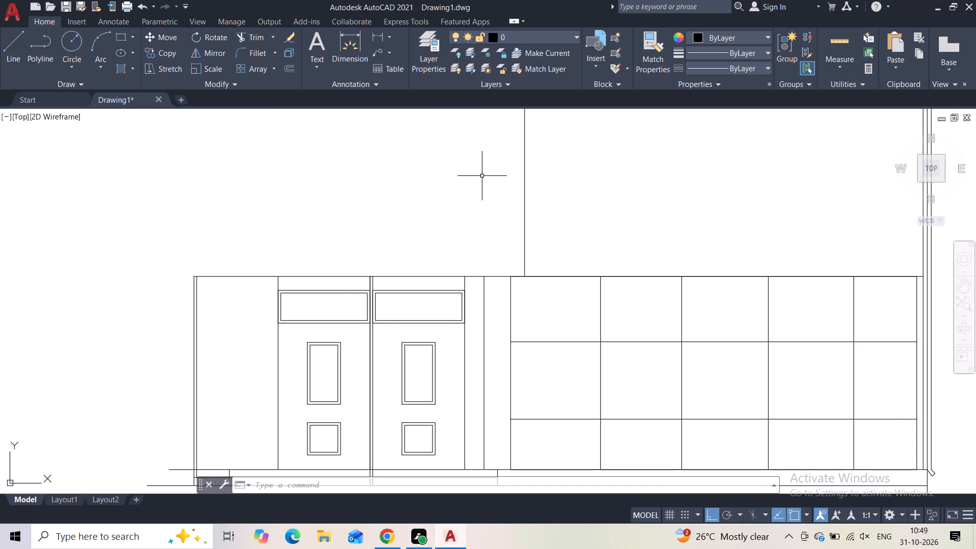
scroll(482, 185, "down", 1)
middle_click_drag(482, 185, 238, 217)
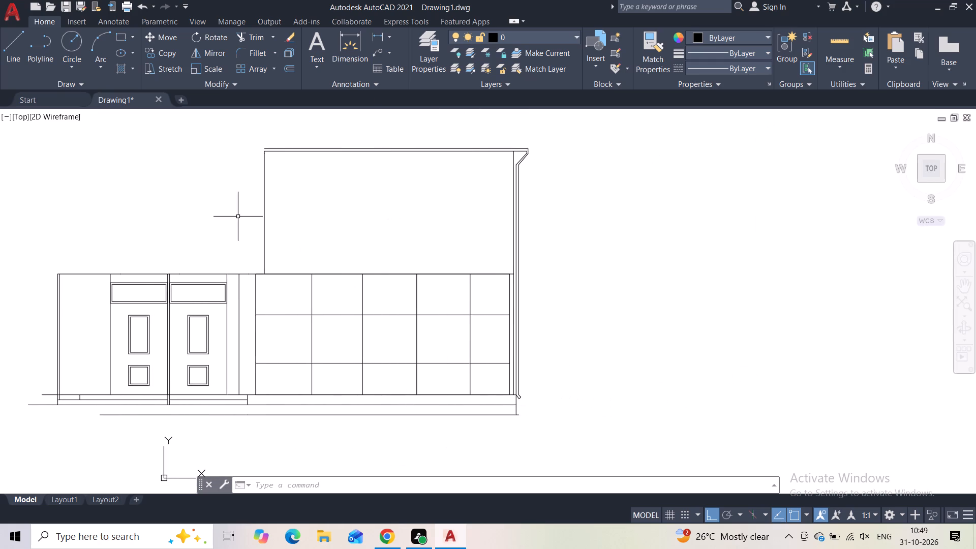
left_click(11, 45)
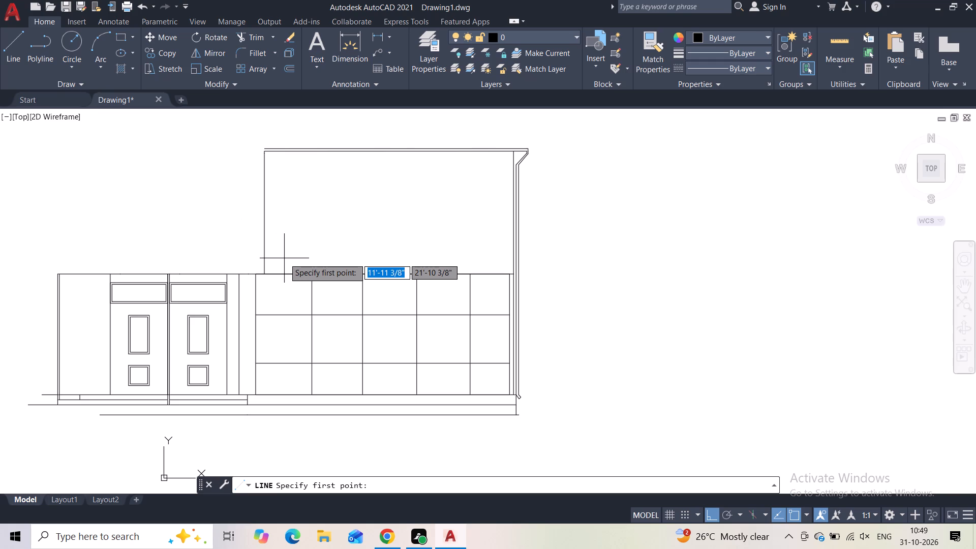
left_click(238, 273)
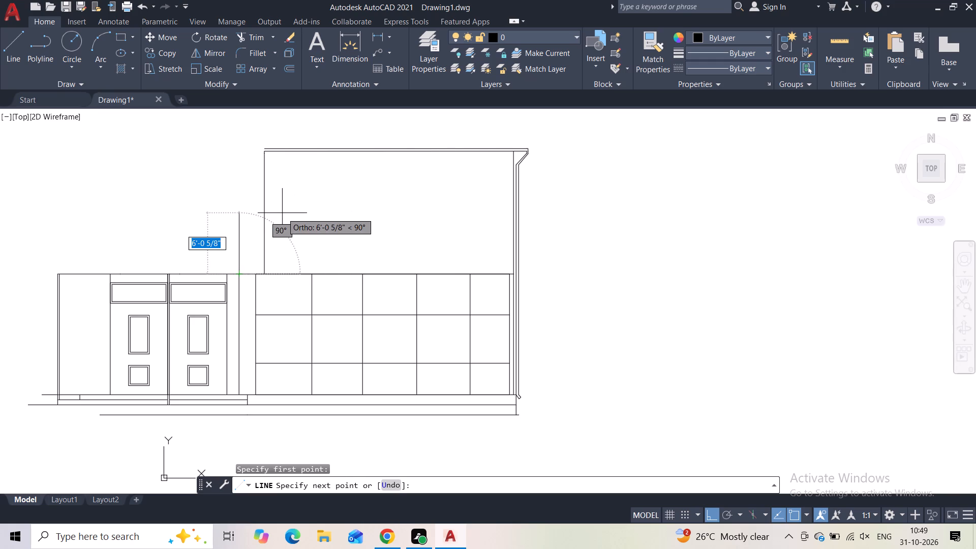
key("F8")
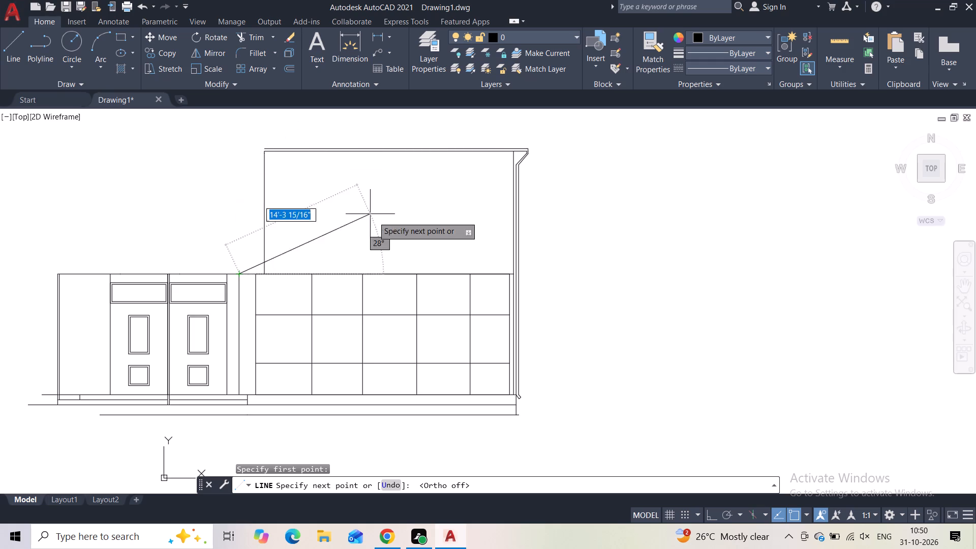
left_click(391, 241)
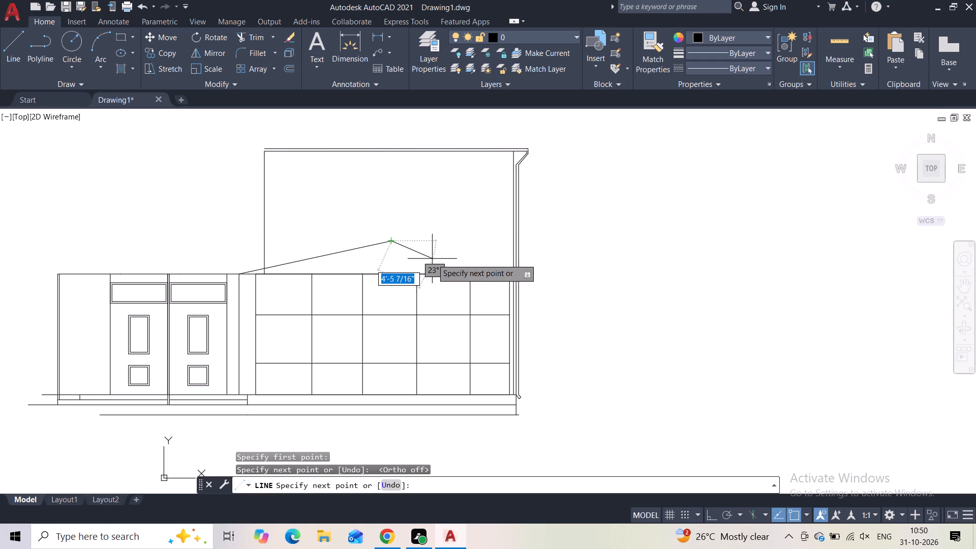
middle_click_drag(432, 259, 390, 231)
scroll(413, 232, "up", 2)
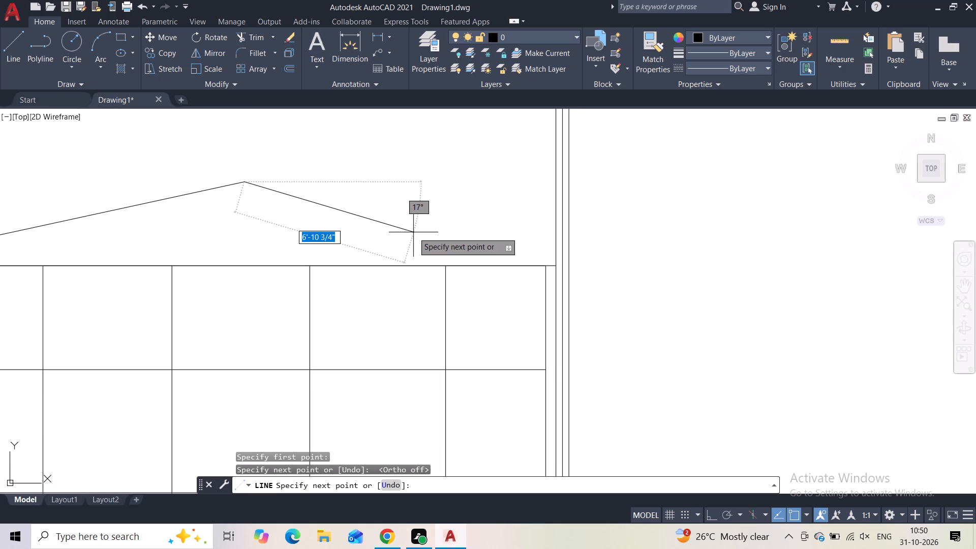
left_click(559, 263)
key("Escape")
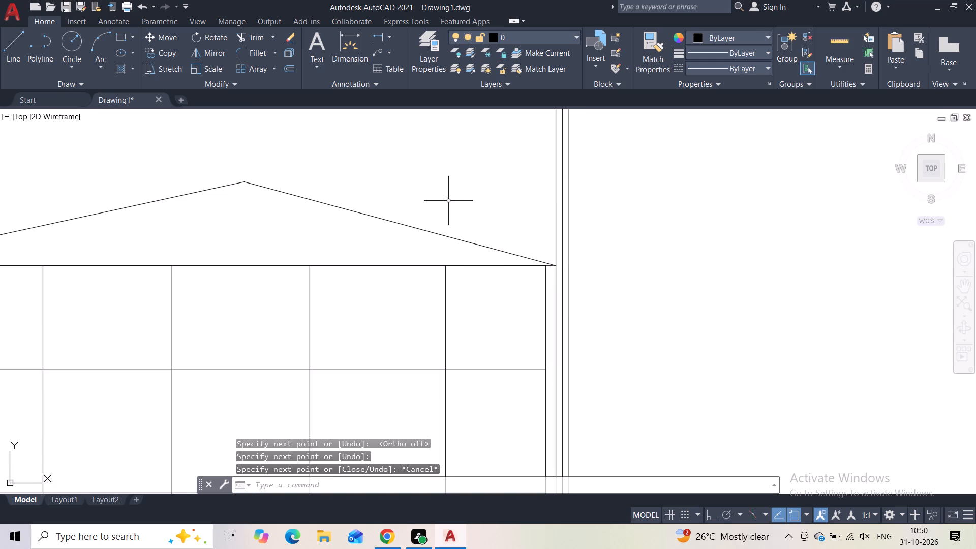
Draw a fascia outline from the lower wall's top-left corner: short overhang left, short rise, and a horizontal top line across to the tall right wall.
scroll(443, 203, "down", 2)
middle_click_drag(401, 185, 393, 239)
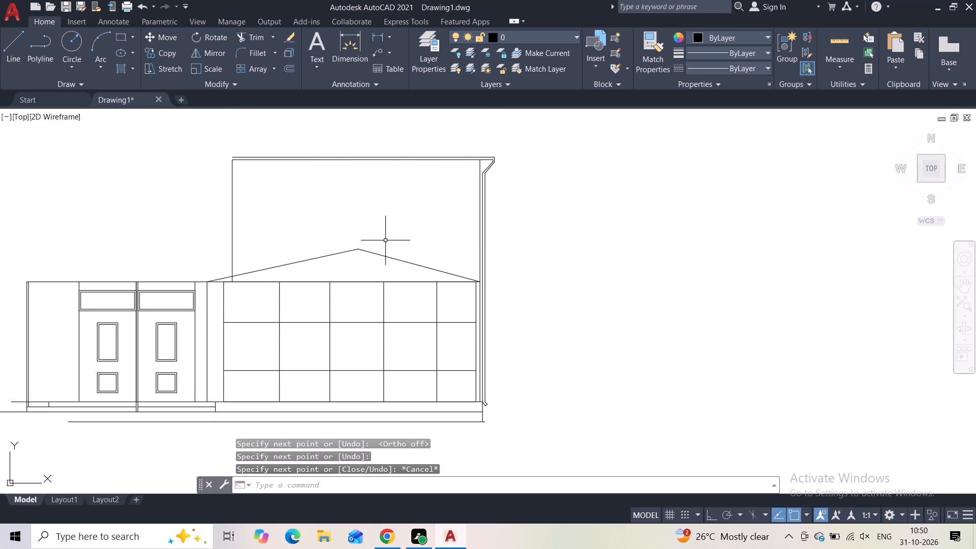
middle_click_drag(384, 241, 432, 226)
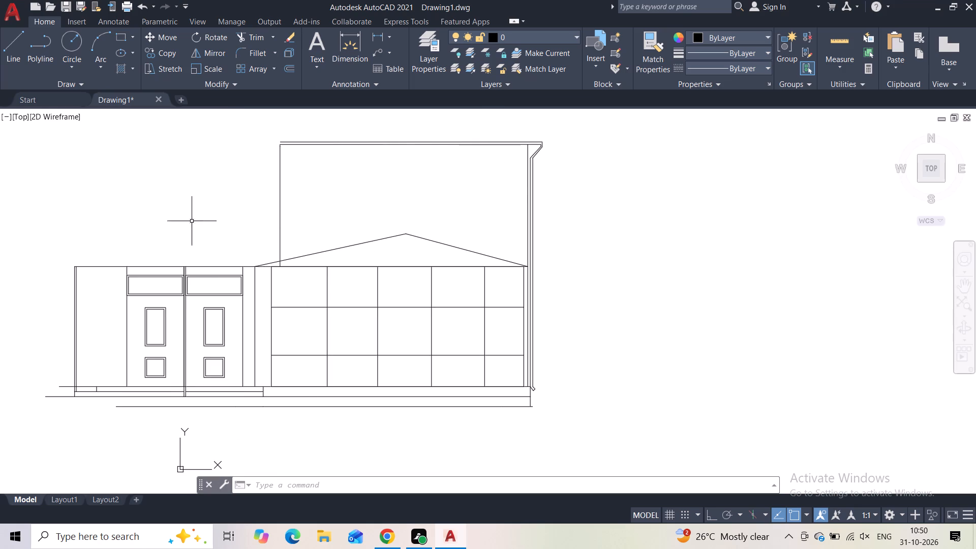
middle_click_drag(189, 221, 230, 216)
scroll(109, 251, "up", 2)
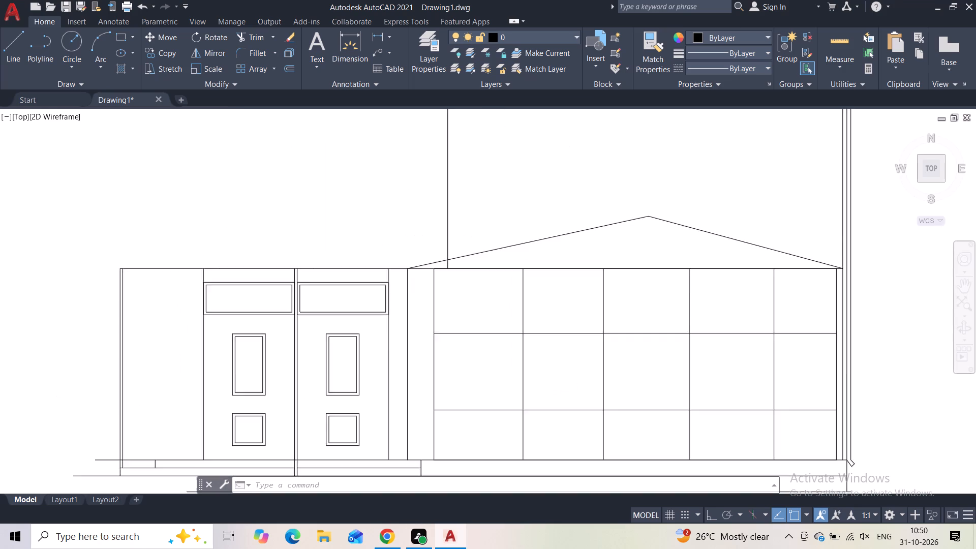
left_click(16, 56)
scroll(86, 228, "up", 2)
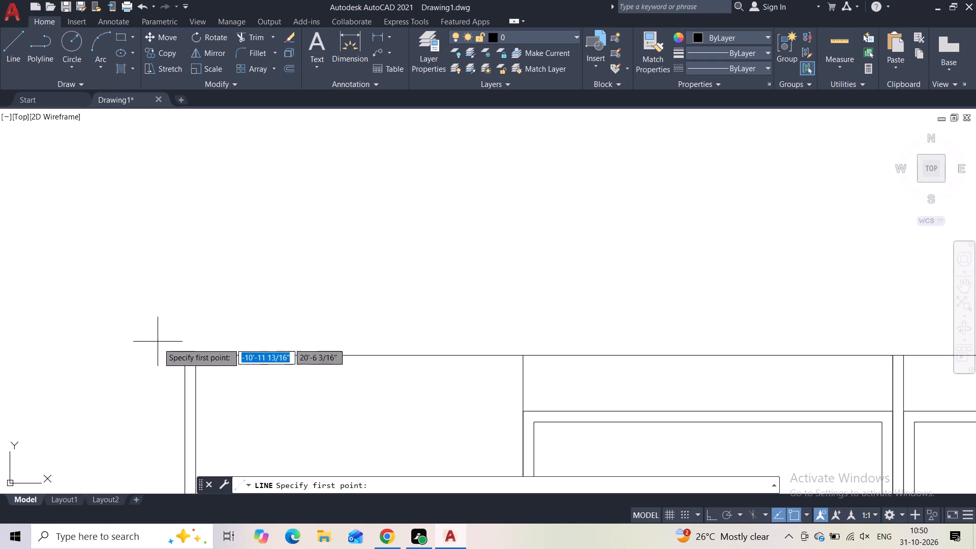
left_click(182, 356)
left_click(148, 353)
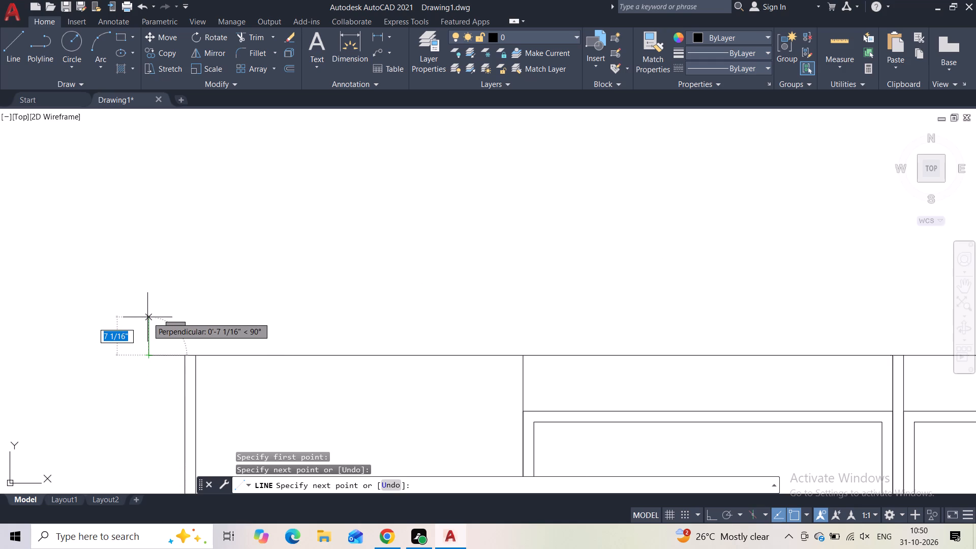
key("F8")
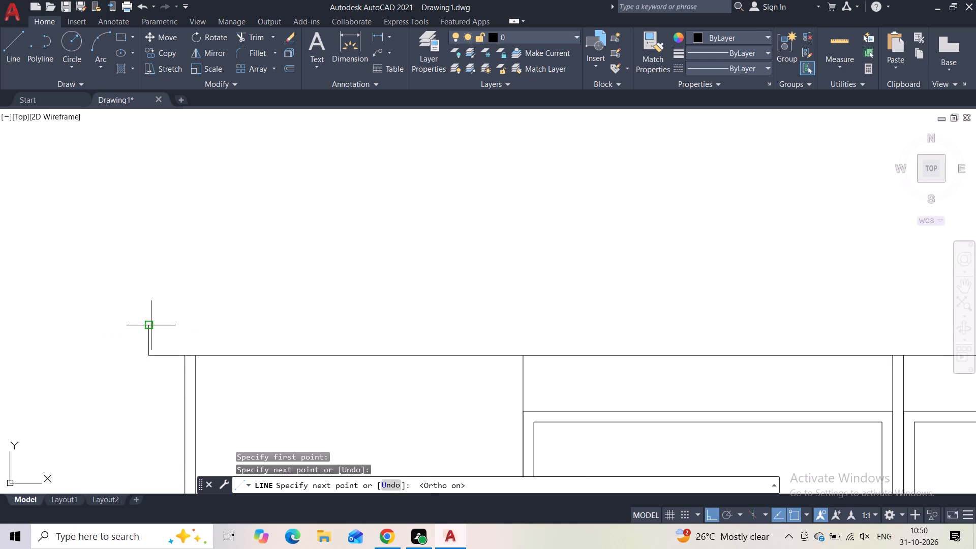
left_click(151, 325)
middle_click_drag(255, 341, 196, 288)
scroll(195, 285, "down", 1)
middle_click_drag(326, 274, 190, 257)
scroll(197, 258, "down", 1)
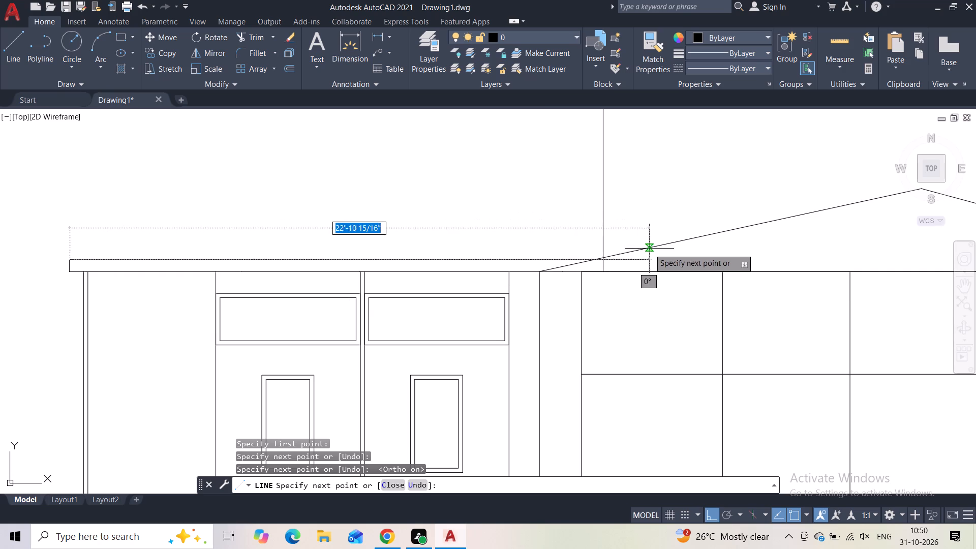
middle_click_drag(649, 249, 558, 237)
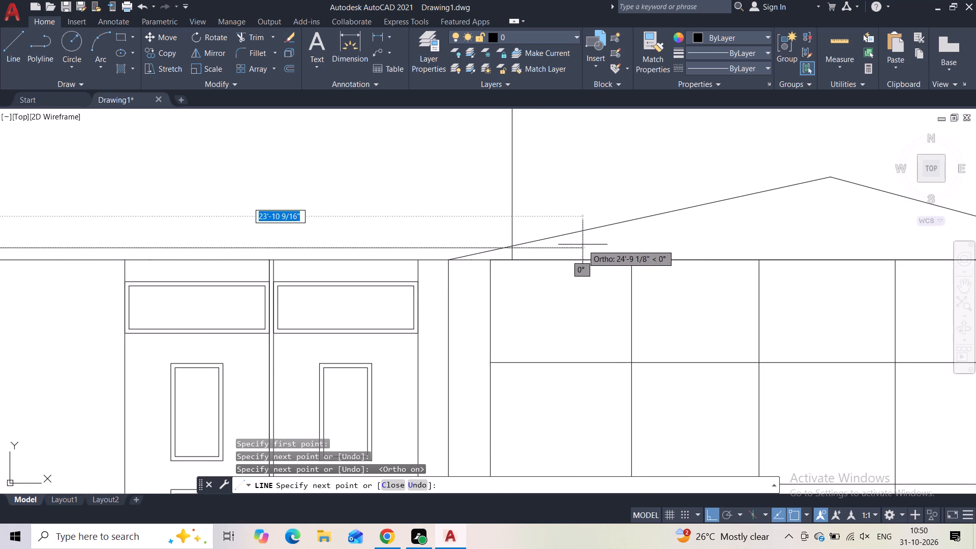
middle_click_drag(631, 233, 268, 229)
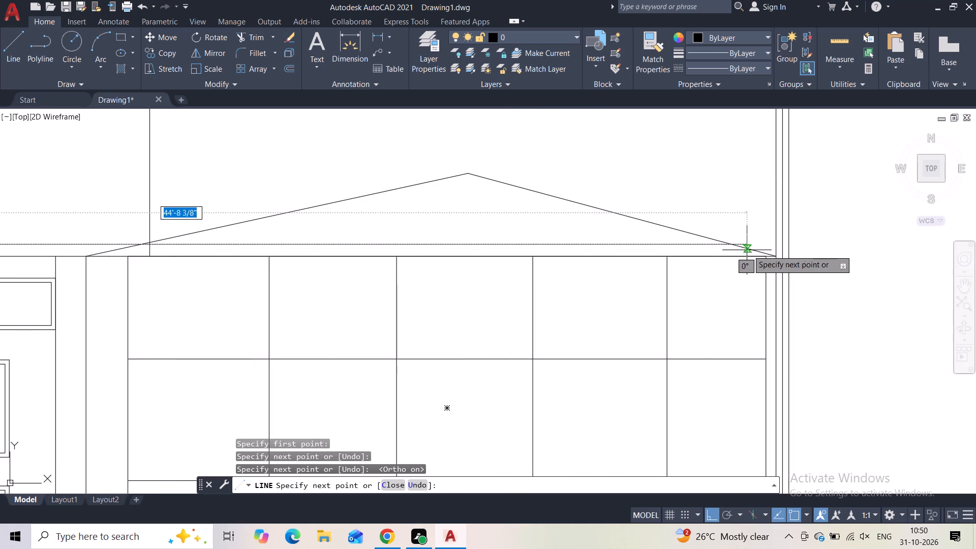
left_click(777, 246)
key("Escape")
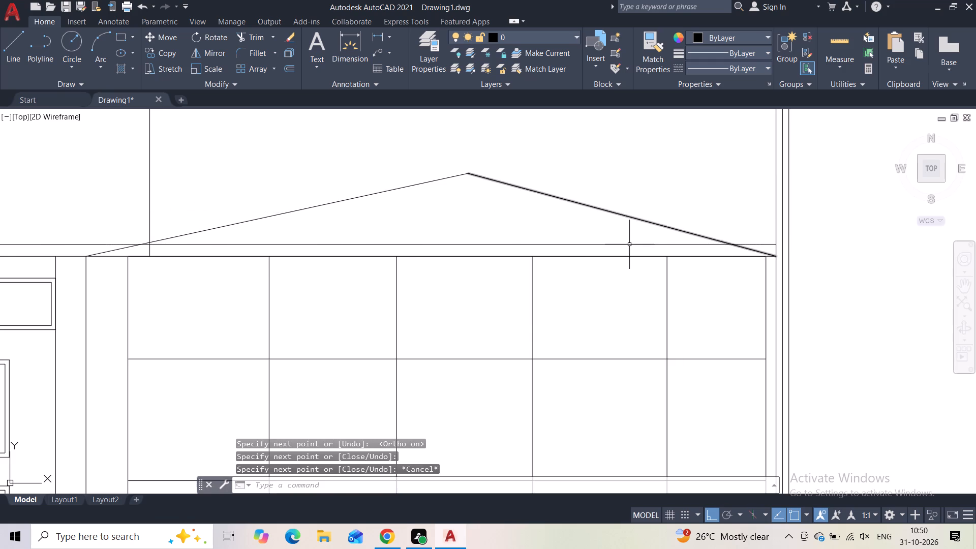
Trim the lower ends of both gable slopes where they fall inside the fascia band.
scroll(629, 245, "down", 1)
scroll(280, 251, "up", 2)
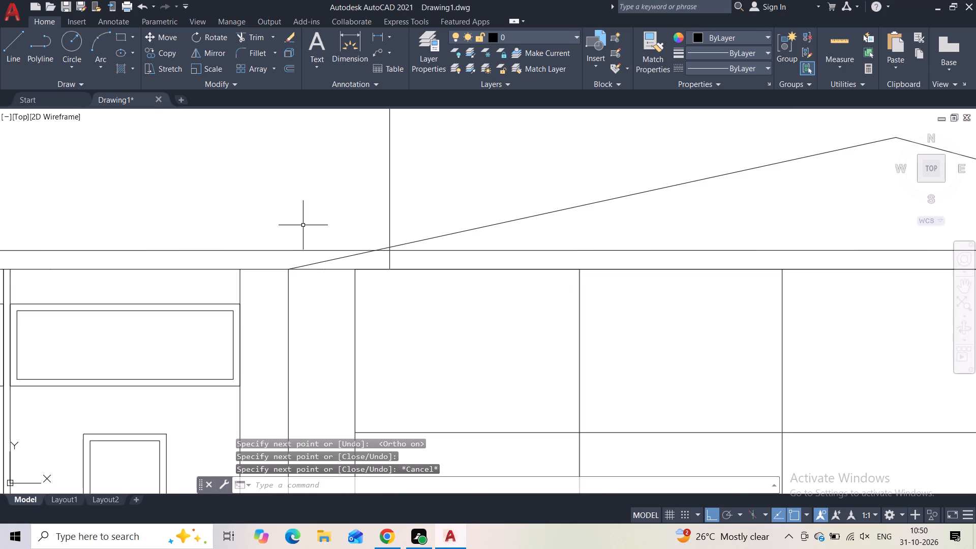
left_click(245, 33)
scroll(313, 248, "up", 3)
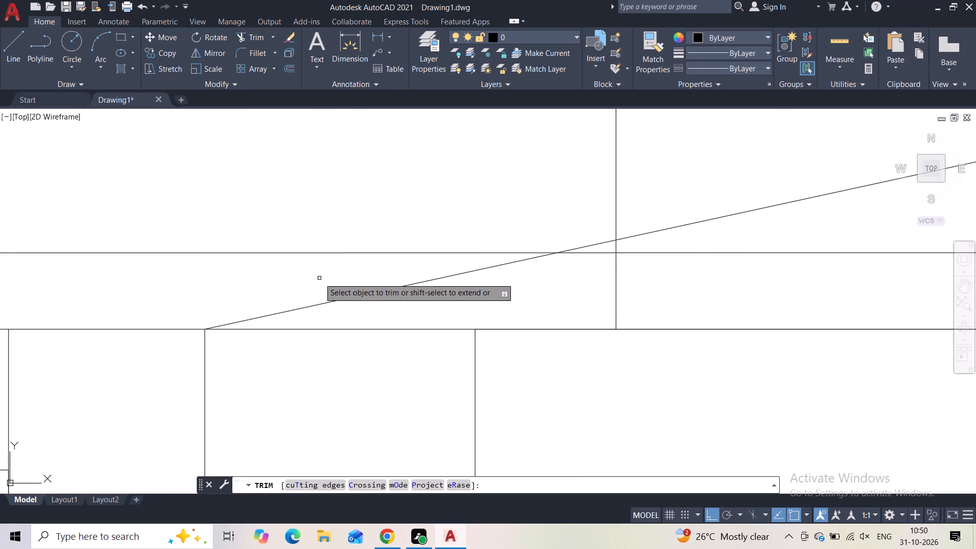
left_click_drag(320, 279, 409, 312)
scroll(594, 228, "down", 2)
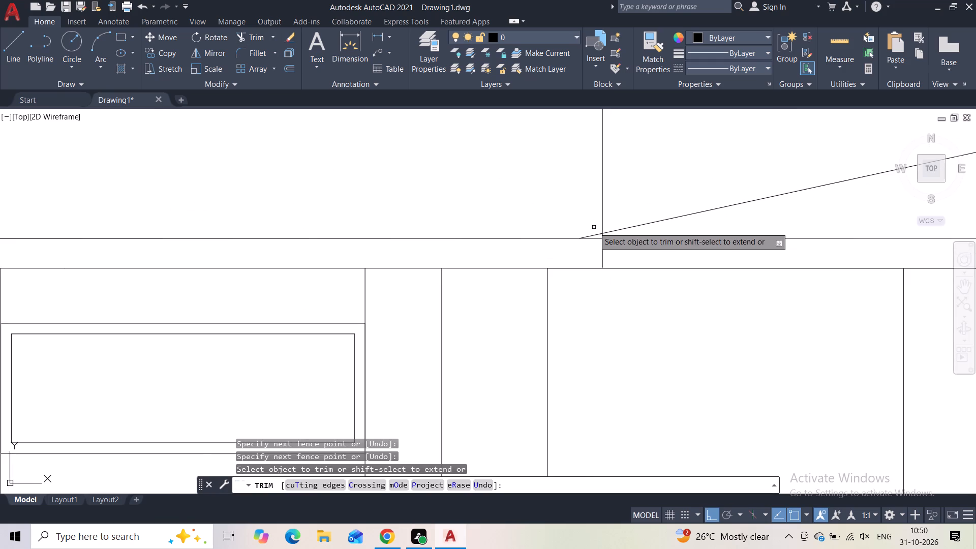
middle_click_drag(584, 212, 417, 222)
scroll(414, 221, "down", 2)
middle_click_drag(552, 274, 196, 313)
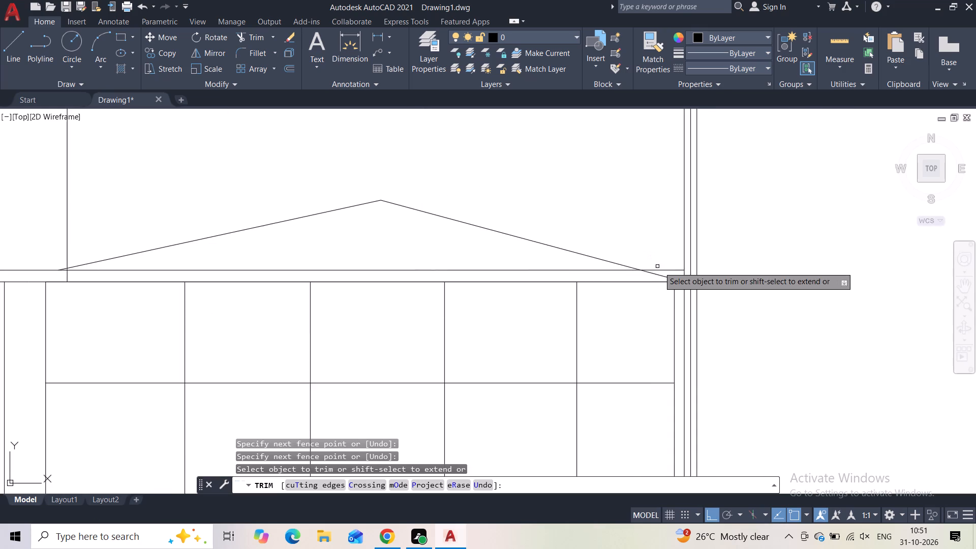
scroll(661, 268, "up", 1)
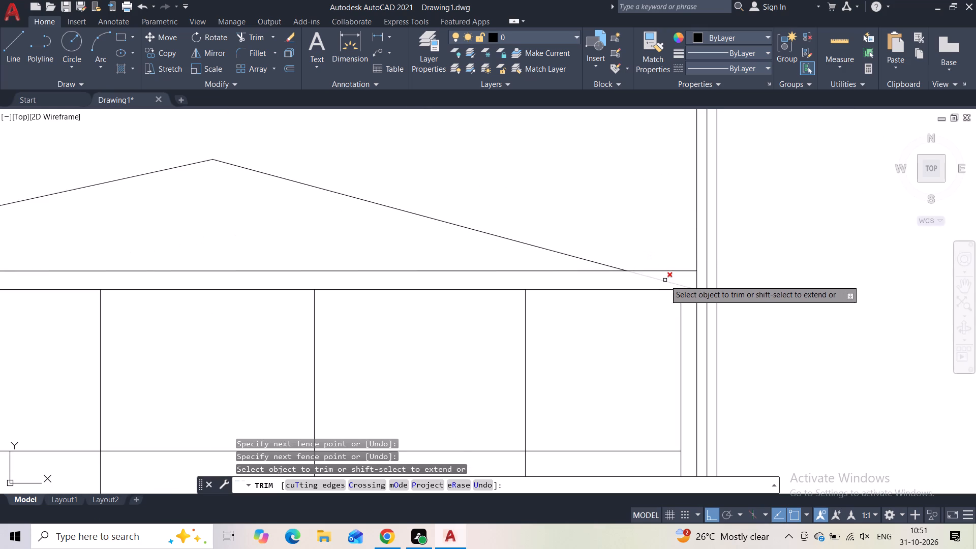
left_click_drag(665, 280, 657, 281)
key("Escape")
Draw the roof above the door bay: a slope about 11'-3" long from the fascia's top-left corner, and a ridge about 22'-9" to the gable peak.
scroll(628, 232, "down", 2)
middle_click_drag(613, 230, 636, 236)
scroll(636, 236, "down", 1)
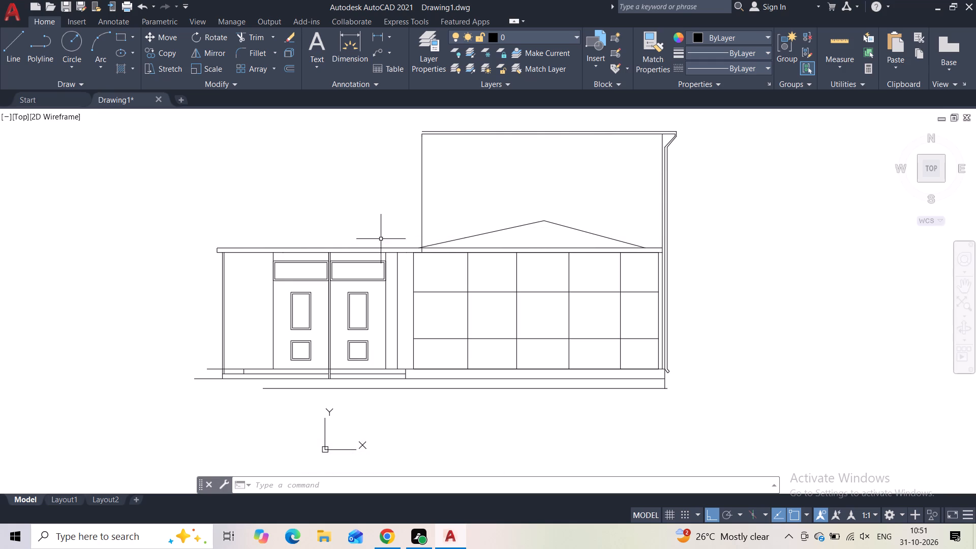
left_click(13, 54)
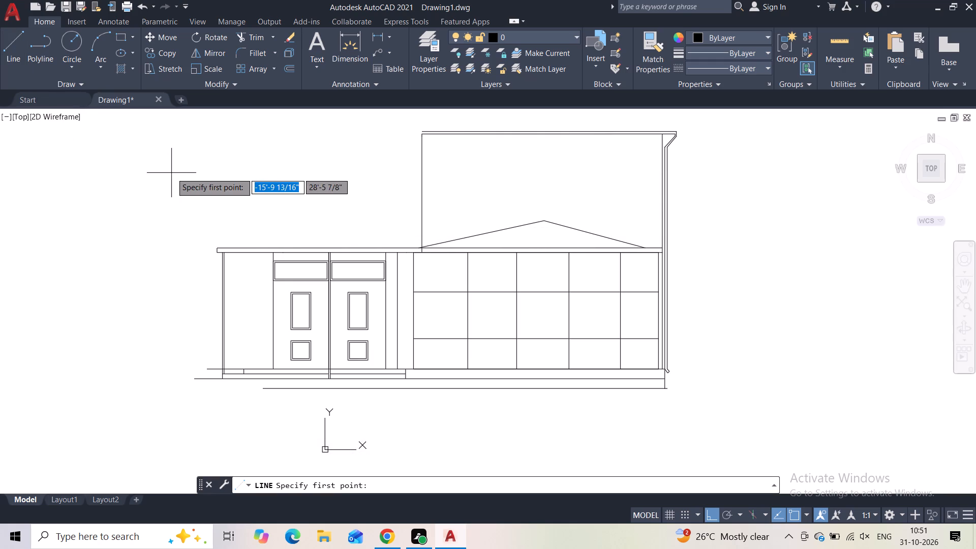
scroll(209, 243, "up", 1)
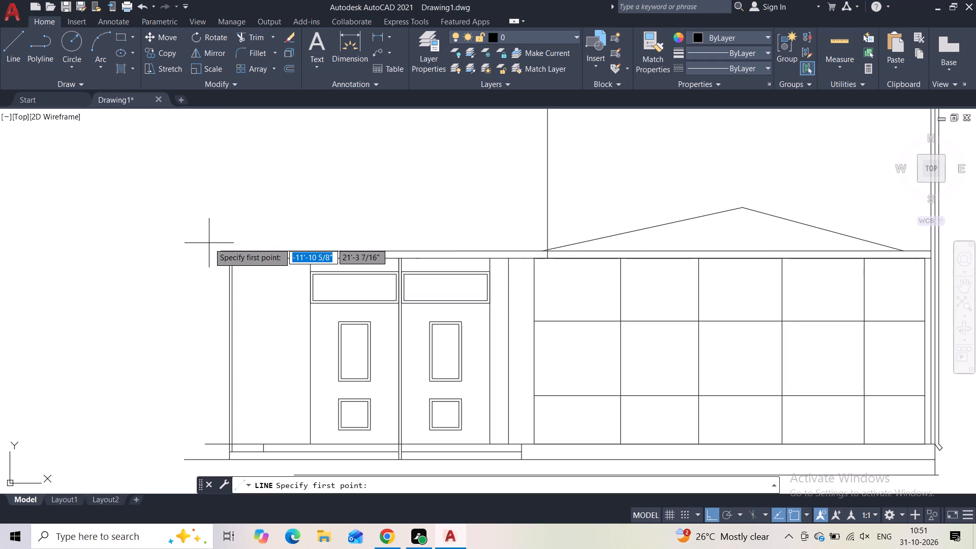
scroll(209, 243, "up", 1)
left_click(226, 252)
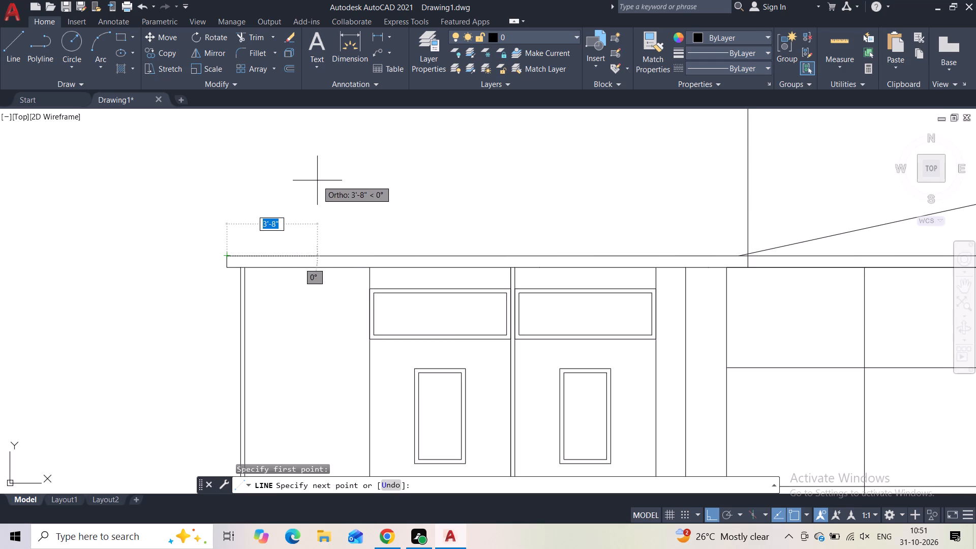
key("F8")
scroll(323, 182, "down", 3)
middle_click_drag(323, 182, 285, 213)
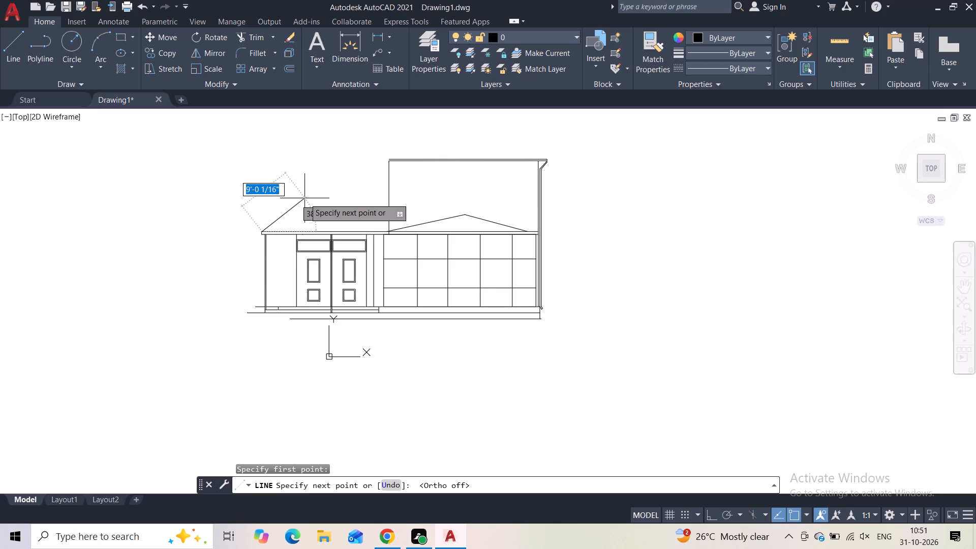
middle_click_drag(359, 201, 308, 232)
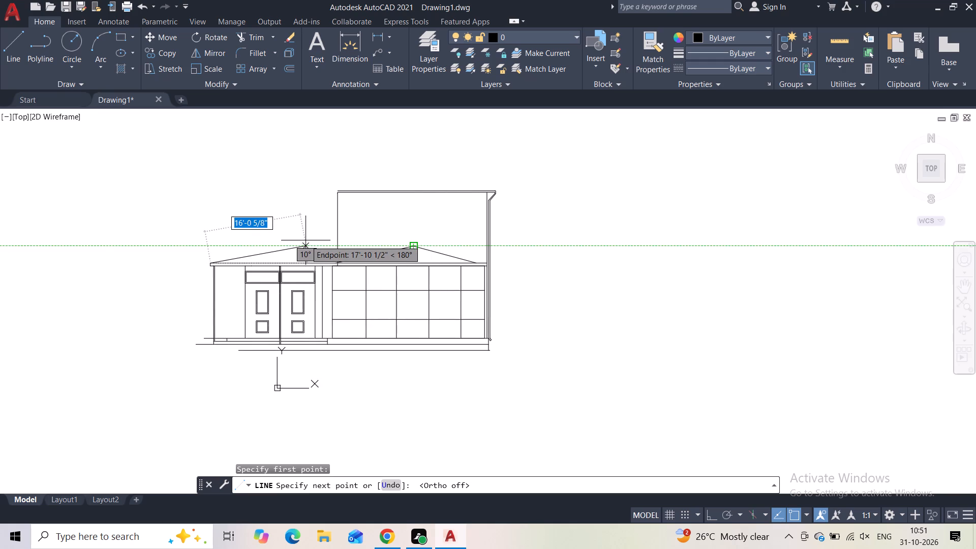
left_click(276, 243)
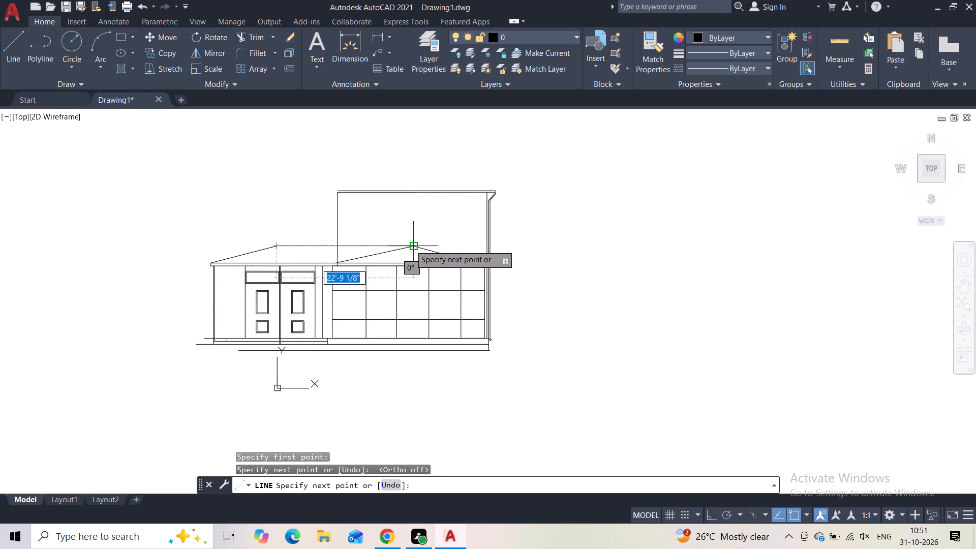
left_click(411, 245)
key("Escape")
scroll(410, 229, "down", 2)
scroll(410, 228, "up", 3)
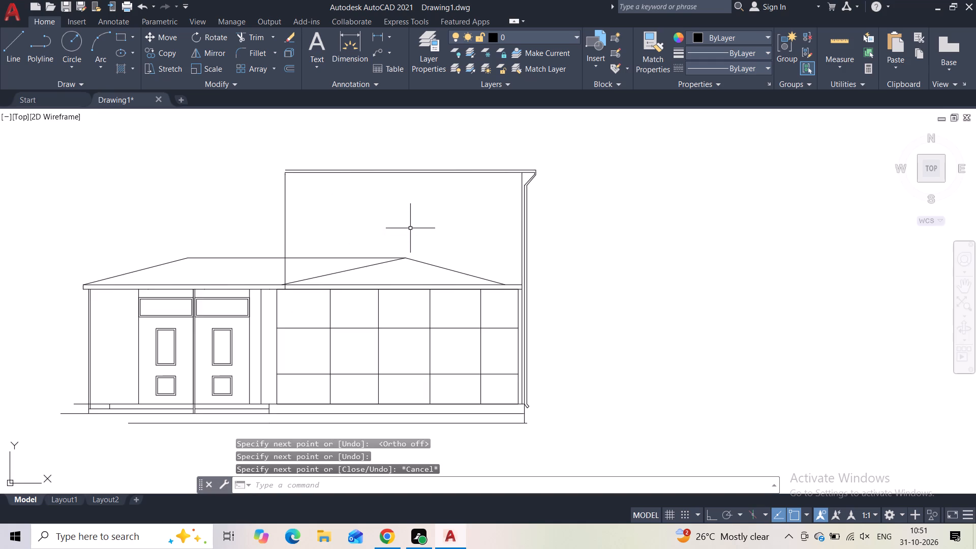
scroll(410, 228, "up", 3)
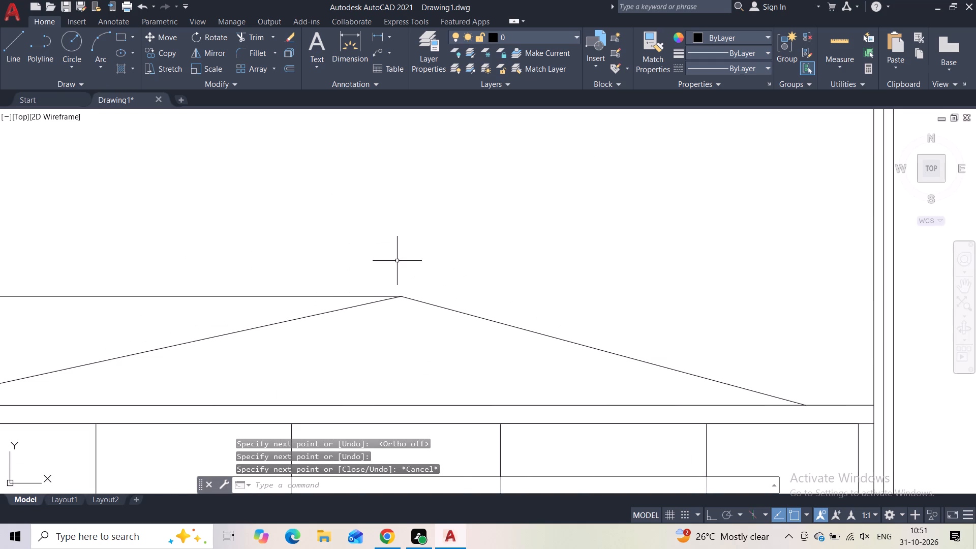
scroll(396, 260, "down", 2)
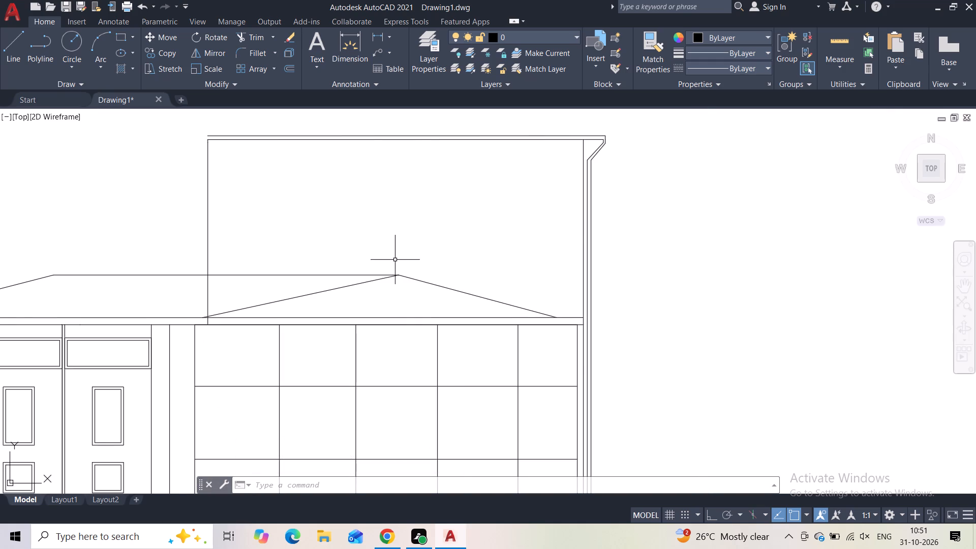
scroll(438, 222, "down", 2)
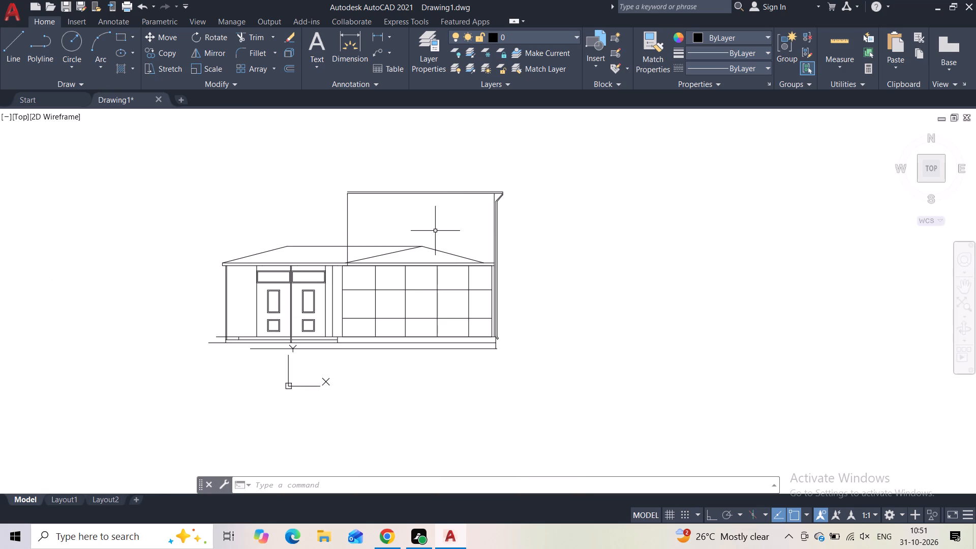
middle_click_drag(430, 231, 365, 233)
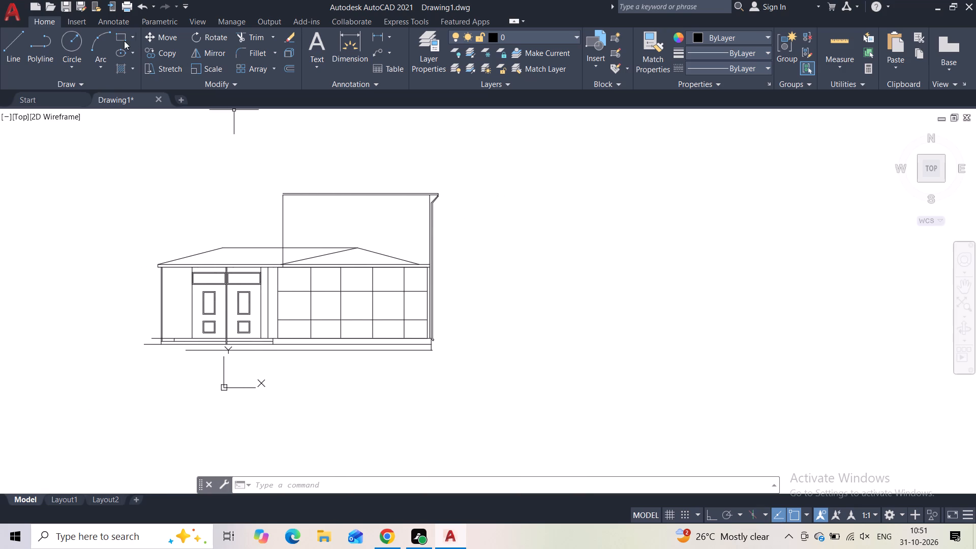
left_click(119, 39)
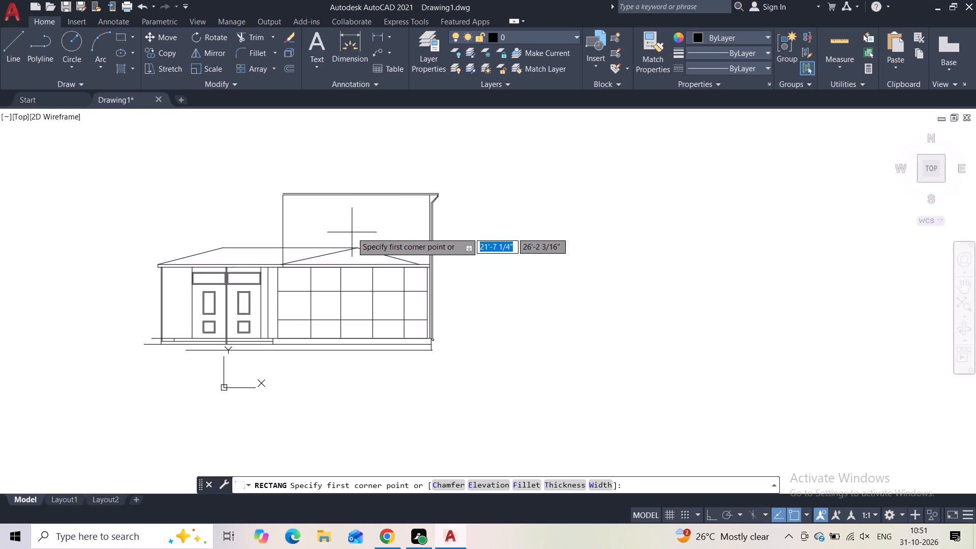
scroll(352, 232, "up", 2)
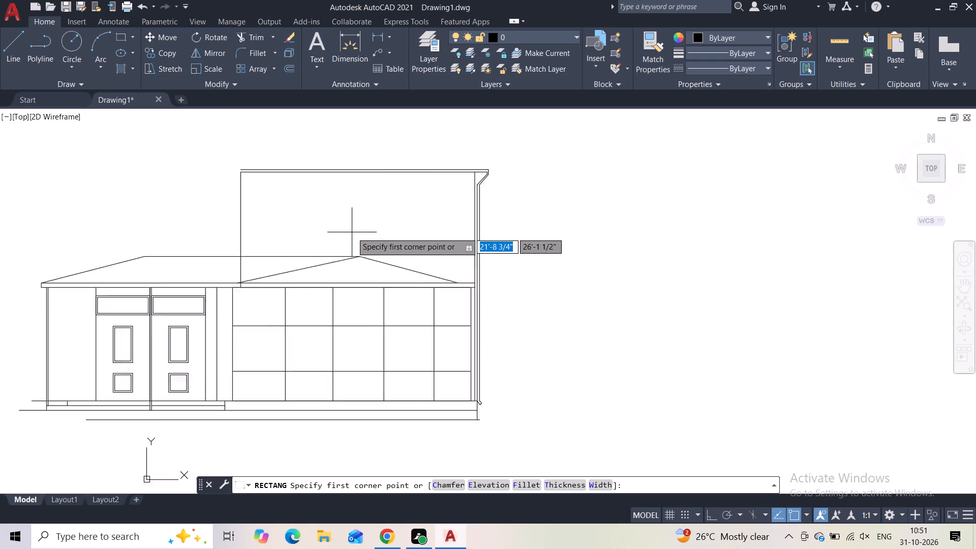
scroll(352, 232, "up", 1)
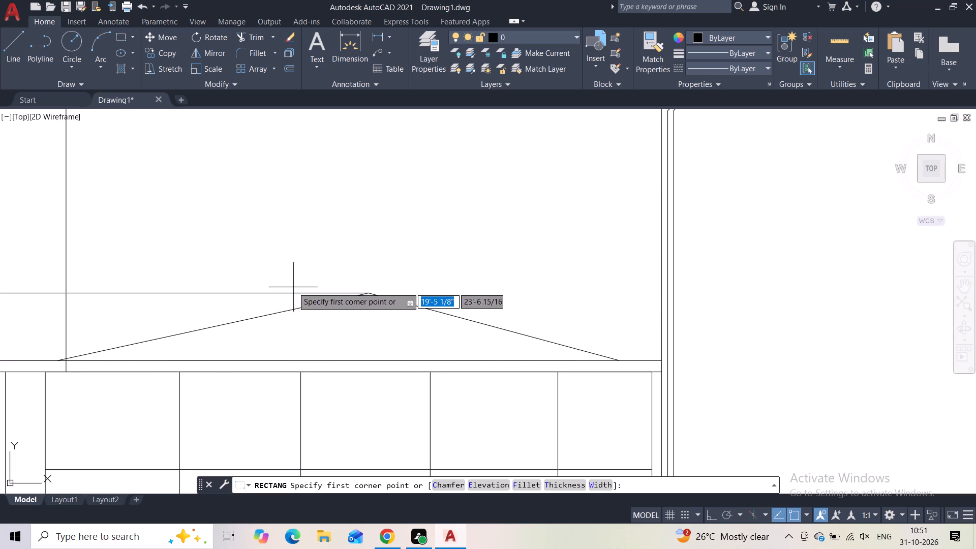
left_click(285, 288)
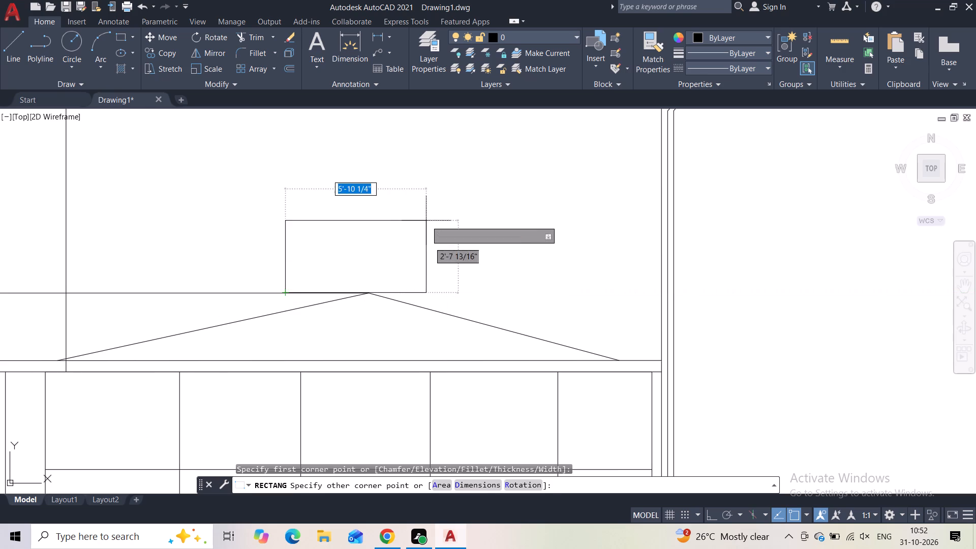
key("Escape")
Draw a three-sided opening outline on the upper wall, rising from the lower roof ridge, across, and straight down to the right gable slope.
left_click(9, 48)
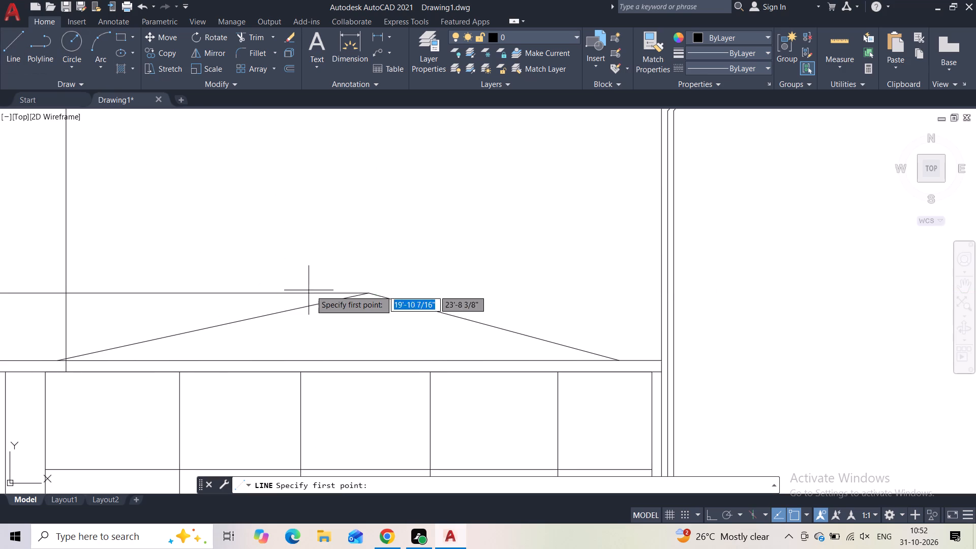
left_click(281, 293)
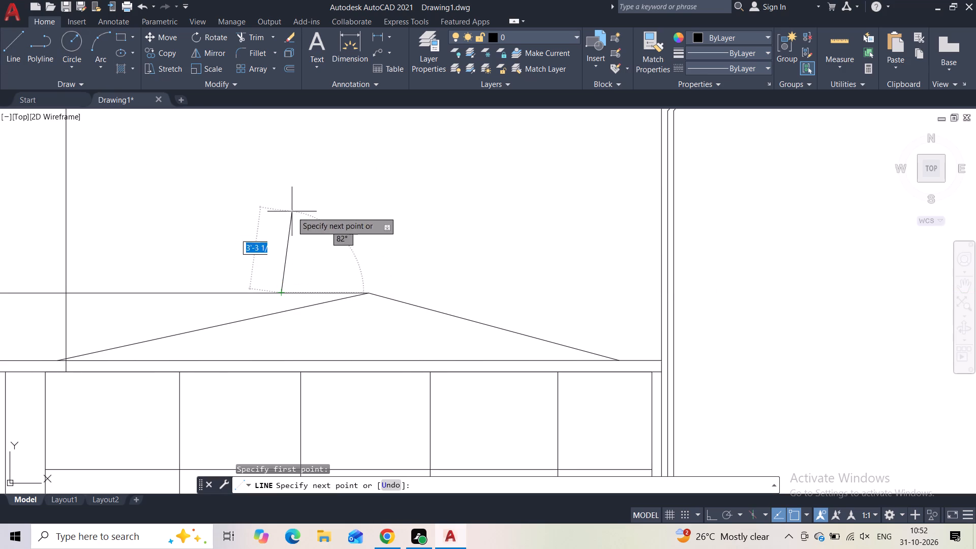
key("F8")
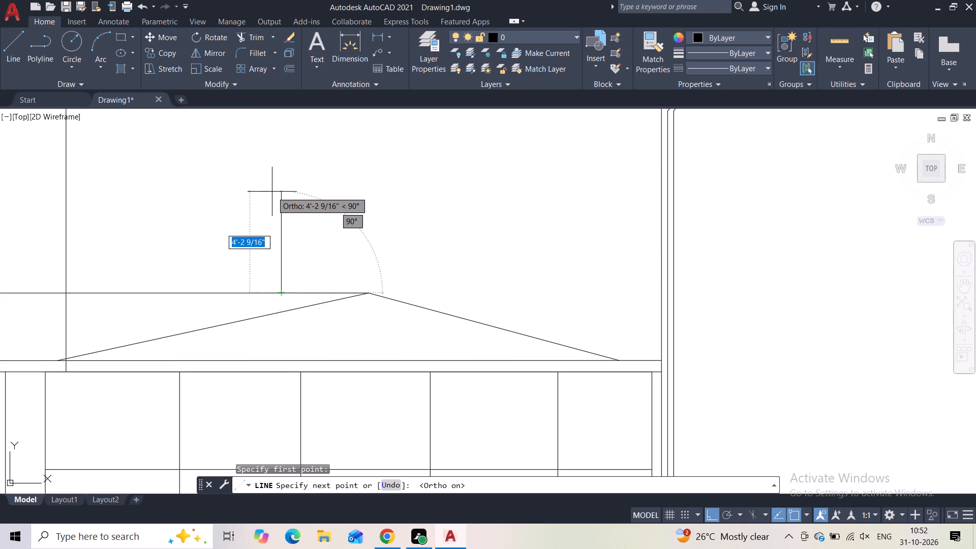
scroll(272, 192, "down", 1)
left_click(274, 173)
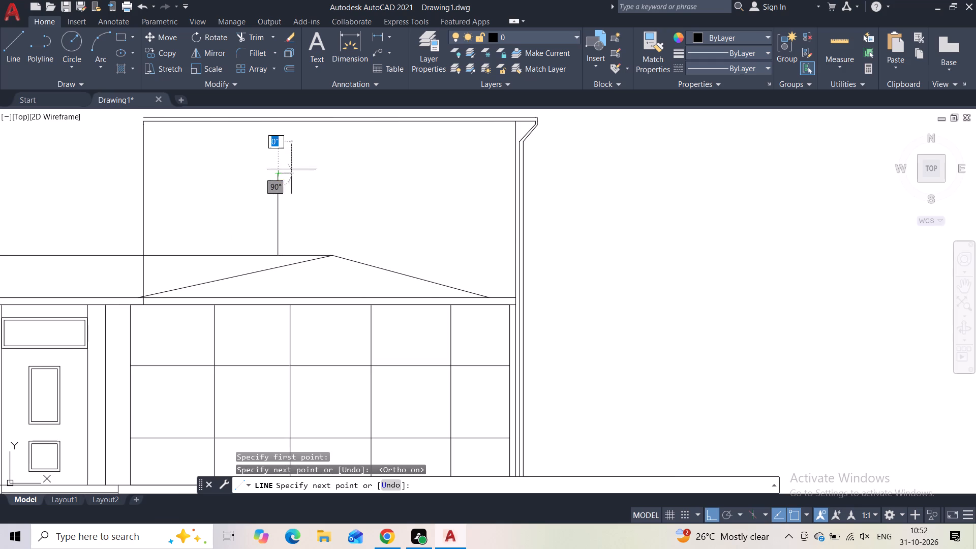
left_click(378, 169)
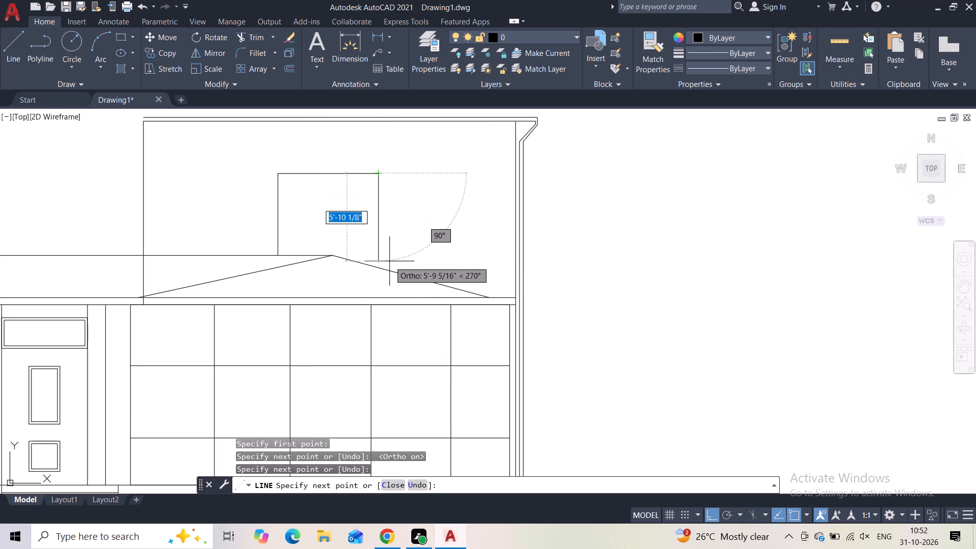
left_click(380, 264)
key("Escape")
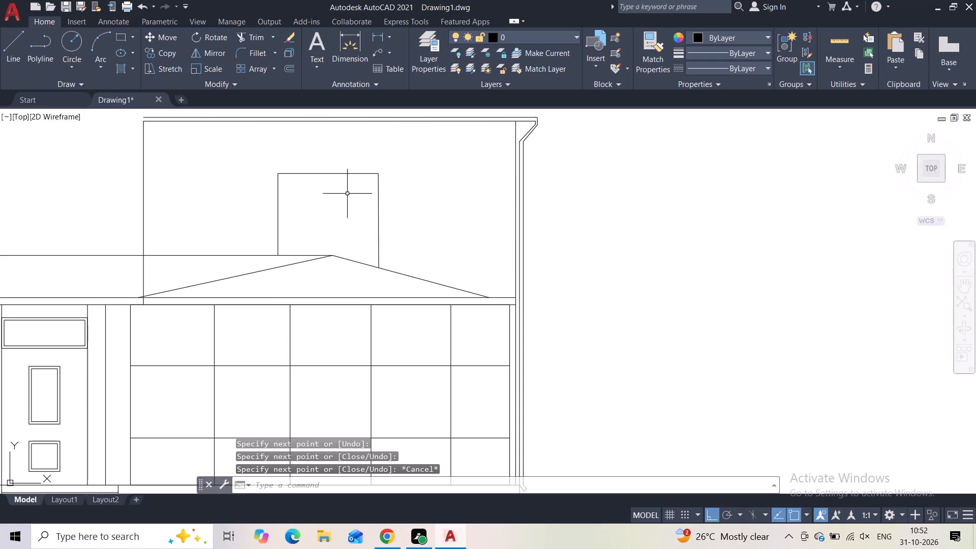
Raise the opening's top line and close the gaps on both sides with short vertical lines up to it.
left_click(342, 174)
left_click(327, 174)
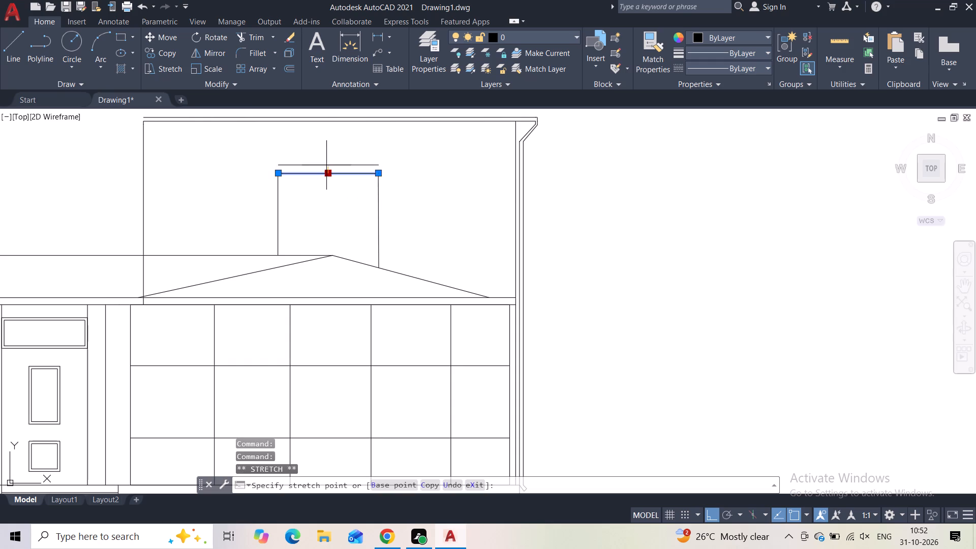
left_click(326, 160)
key("Escape")
key("space")
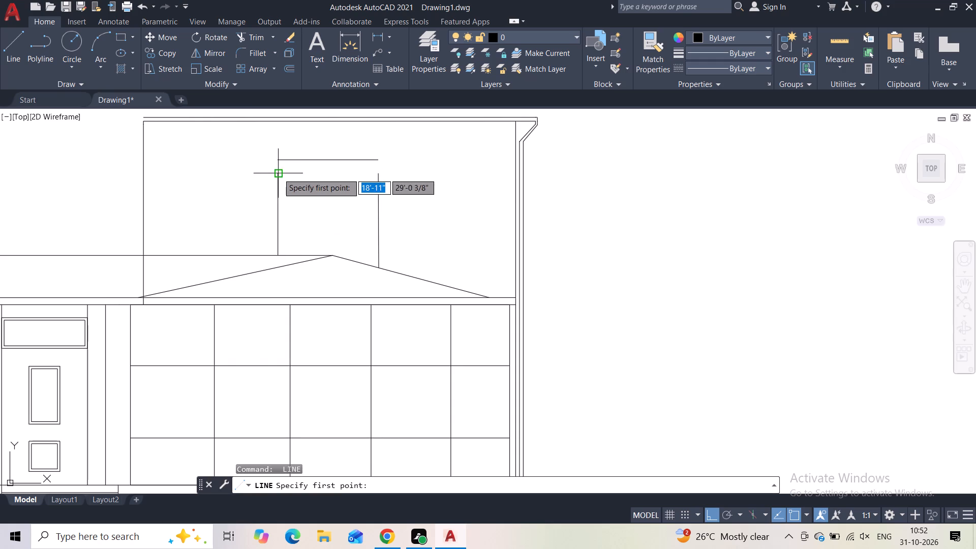
left_click(279, 174)
left_click(278, 163)
key("Escape")
key("space")
left_click(379, 175)
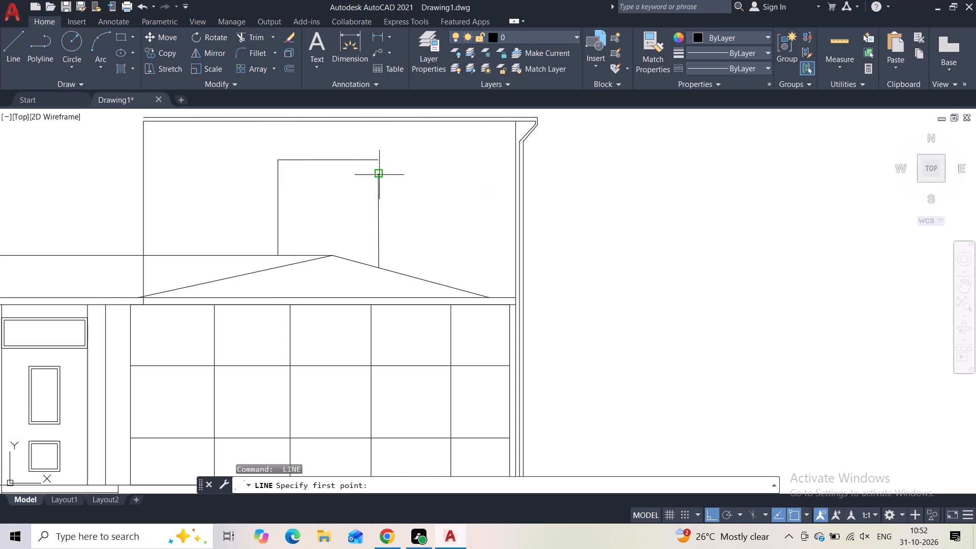
left_click(377, 162)
key("Escape")
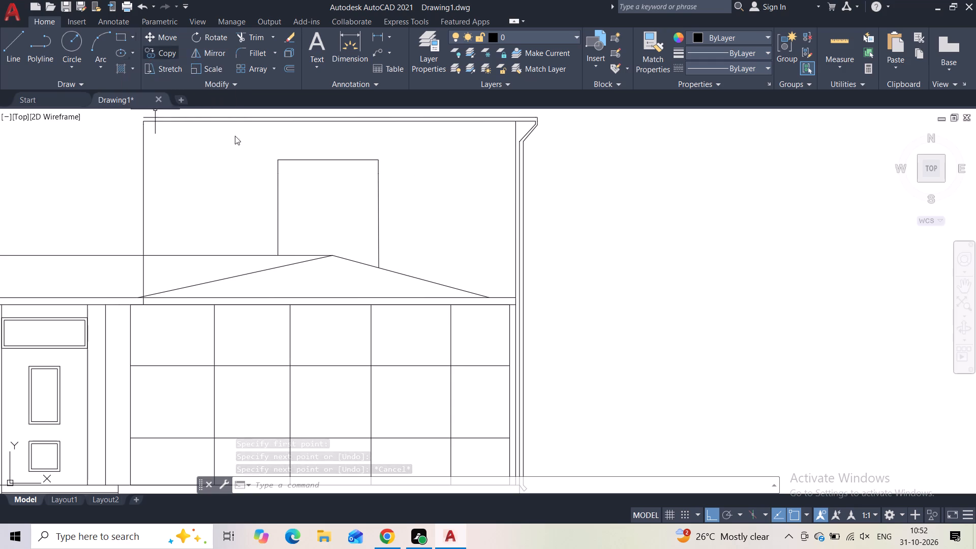
Offset the opening's top line and the line segments of both side edges 3" inward to form a frame.
left_click(392, 152)
left_click(255, 190)
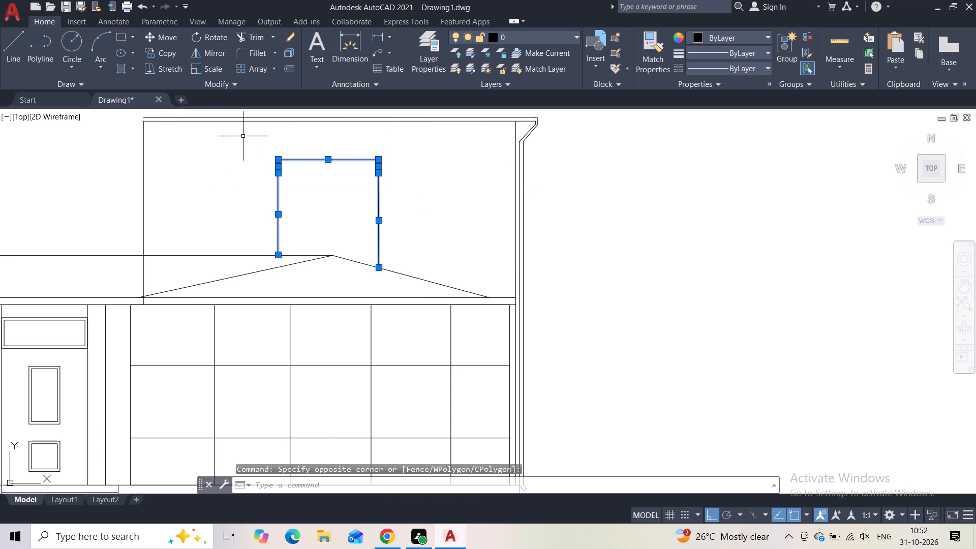
left_click(290, 67)
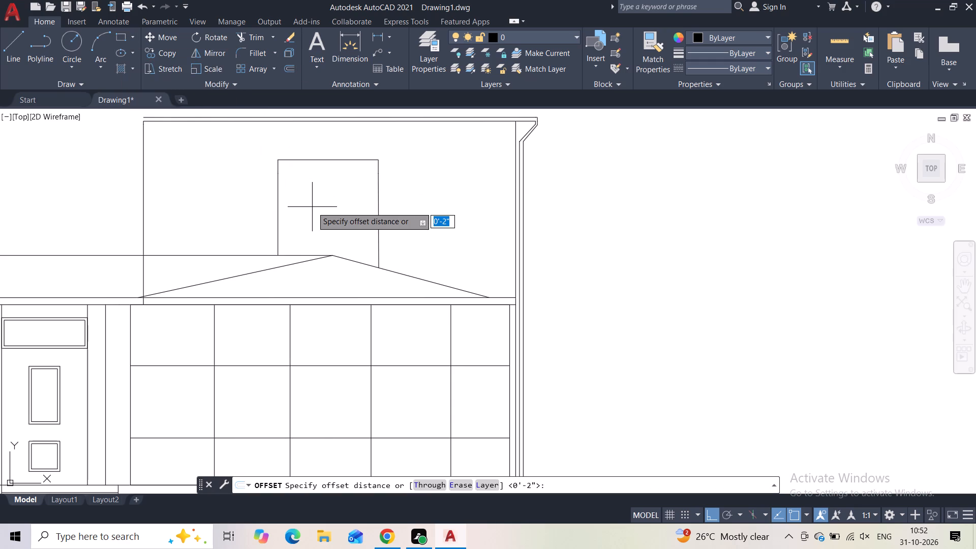
key("2")
key("BackSpace")
key("3")
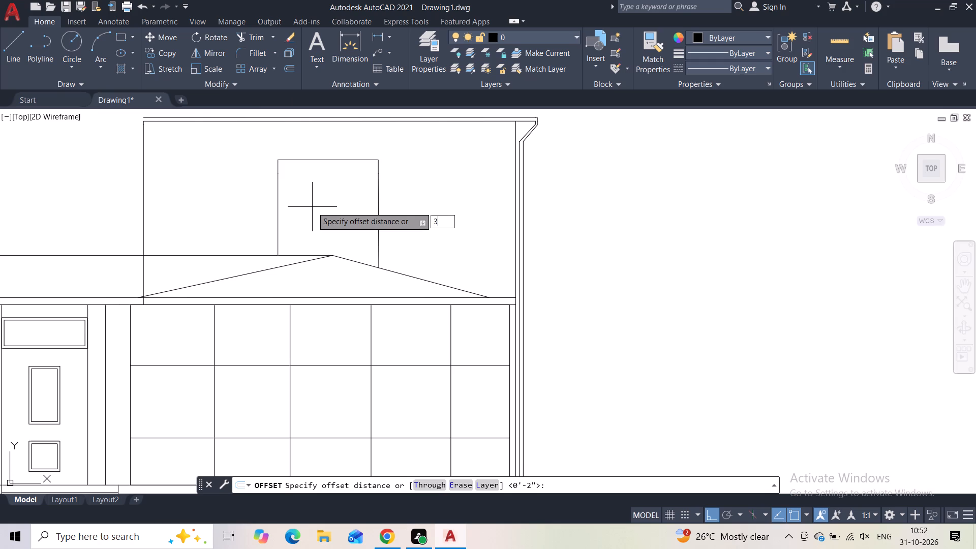
key("shift+quotedbl")
key("Return")
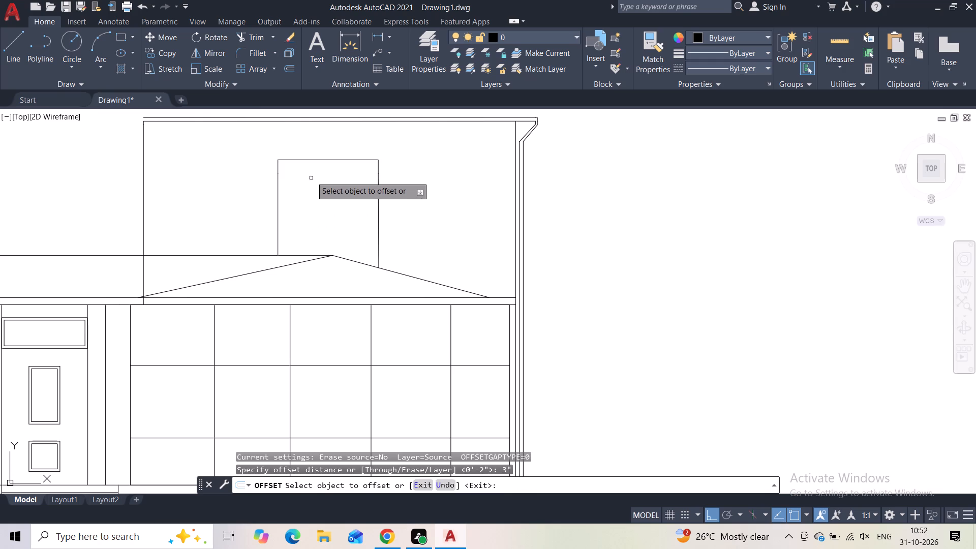
left_click(311, 159)
left_click(315, 188)
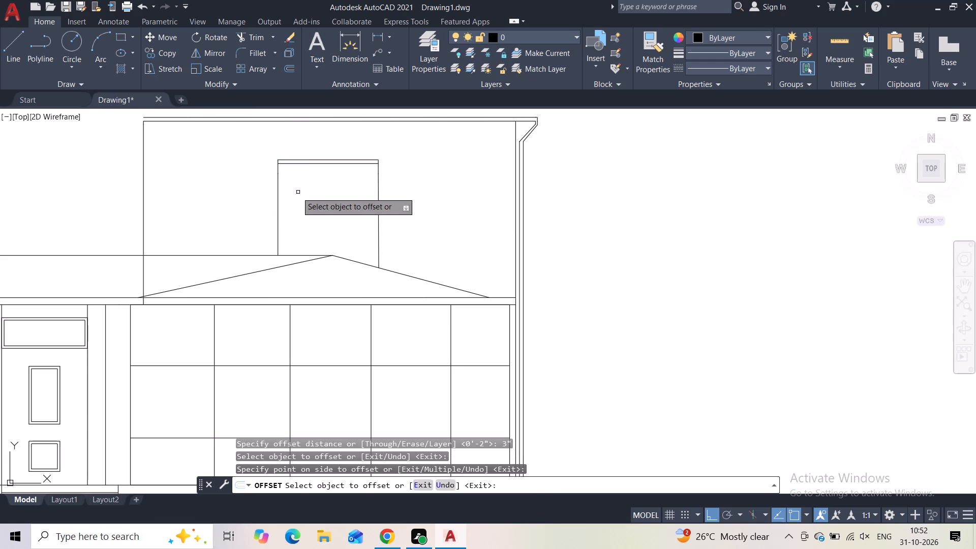
left_click(279, 199)
left_click(290, 202)
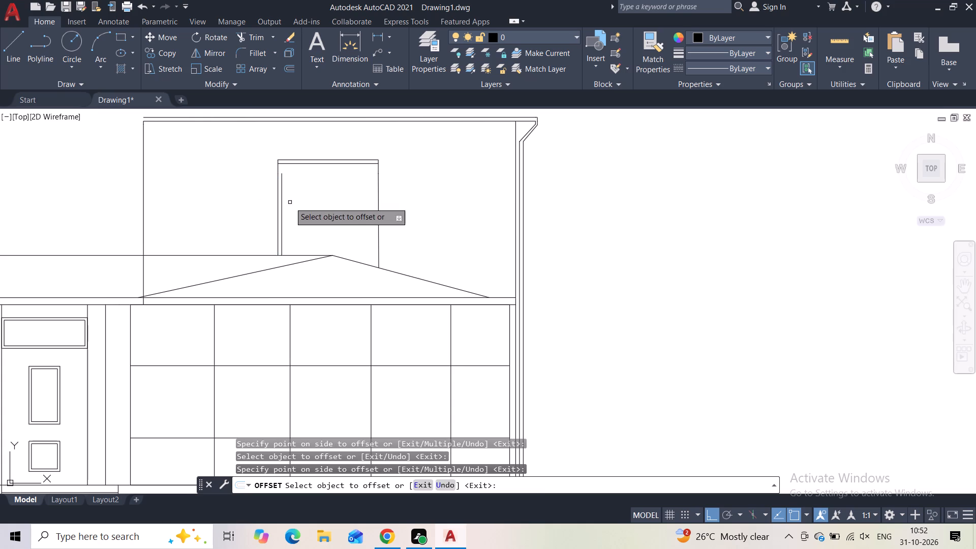
left_click(279, 170)
left_click(284, 170)
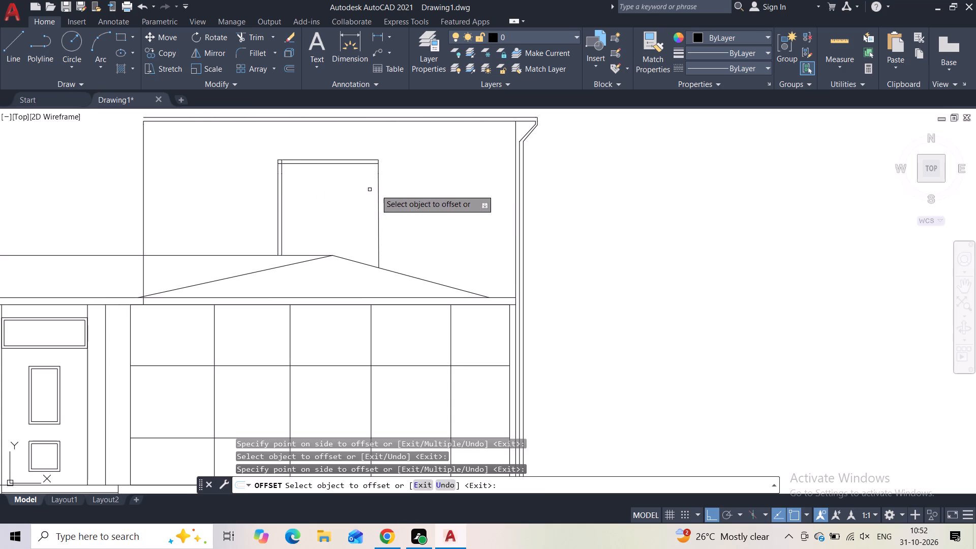
left_click(380, 191)
left_click(369, 194)
left_click(379, 167)
left_click(359, 173)
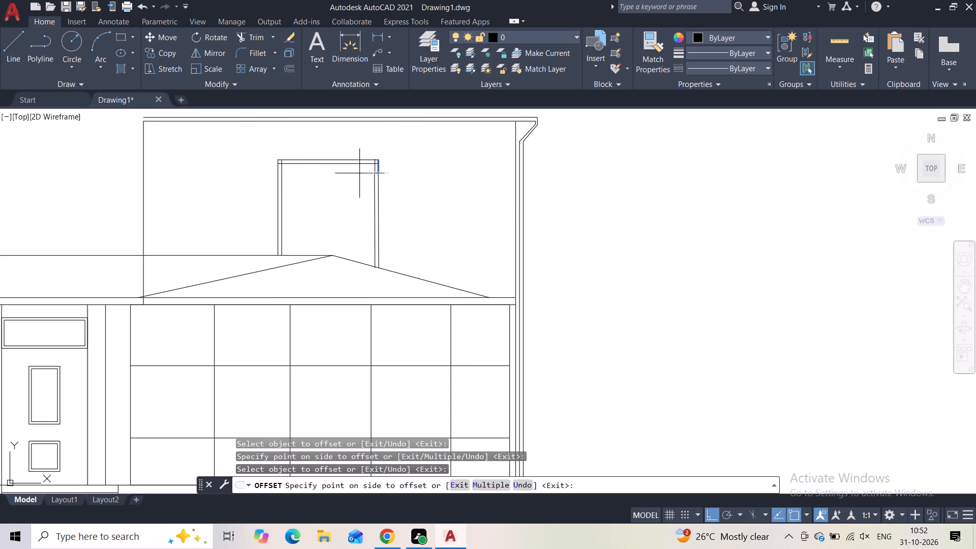
key("Escape")
Trim the overlapping line ends at the two upper inner corners of the opening's frame.
left_click(250, 36)
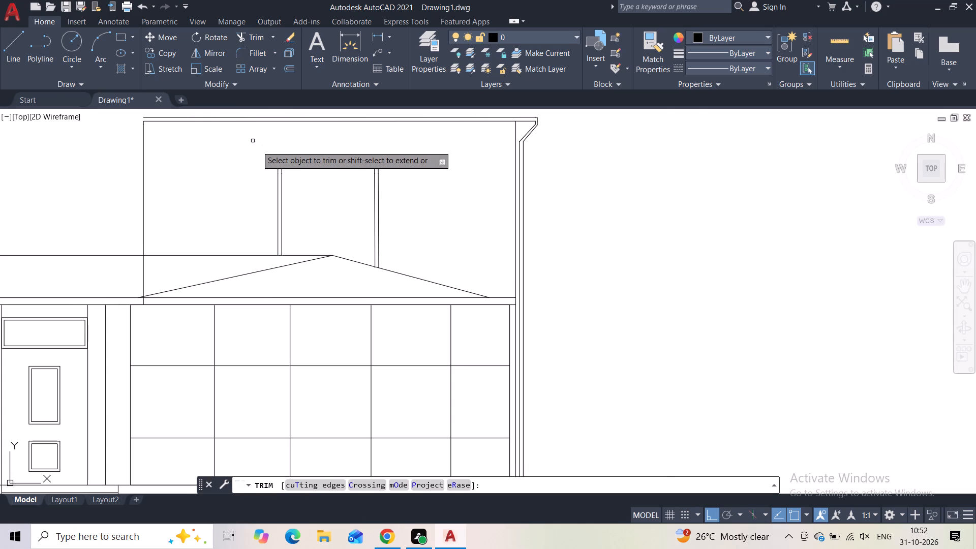
scroll(260, 152, "up", 5)
left_click_drag(471, 244, 451, 247)
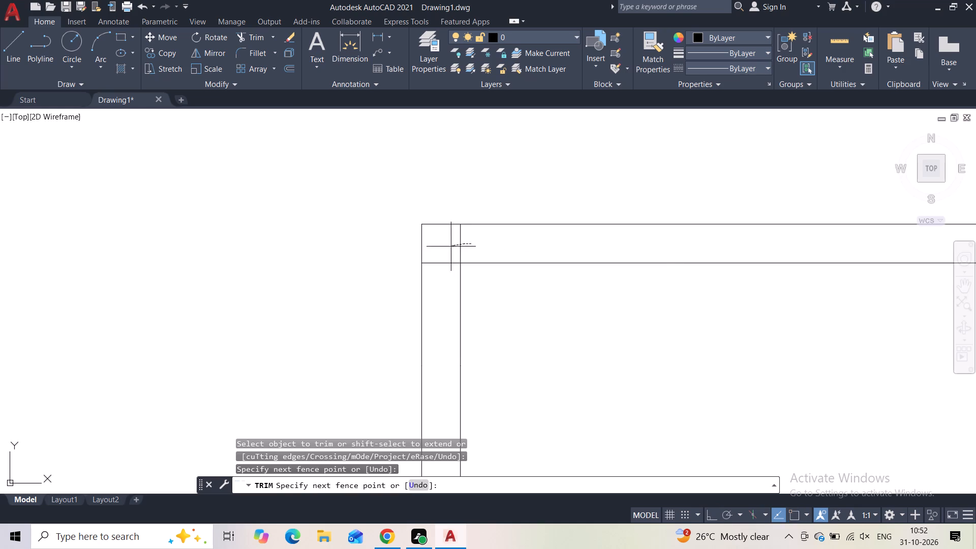
left_click_drag(451, 247, 445, 279)
scroll(484, 278, "down", 2)
middle_click_drag(482, 291, 51, 320)
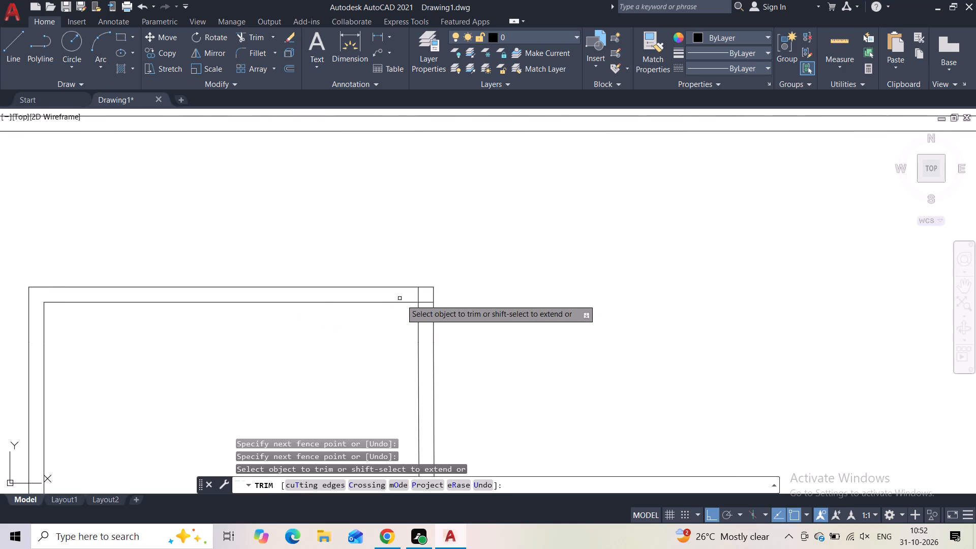
scroll(415, 298, "up", 3)
left_click_drag(409, 284, 460, 357)
scroll(455, 355, "down", 5)
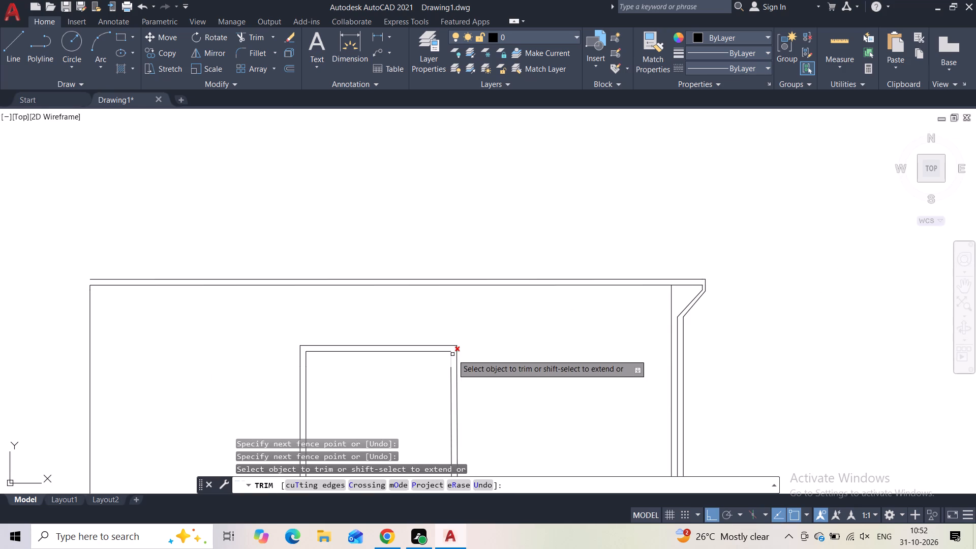
key("Escape")
Trim the lower end of the frame's inner right line where it crosses below the gable slope.
middle_click_drag(444, 374, 451, 113)
scroll(442, 188, "down", 1)
middle_click_drag(441, 189, 444, 228)
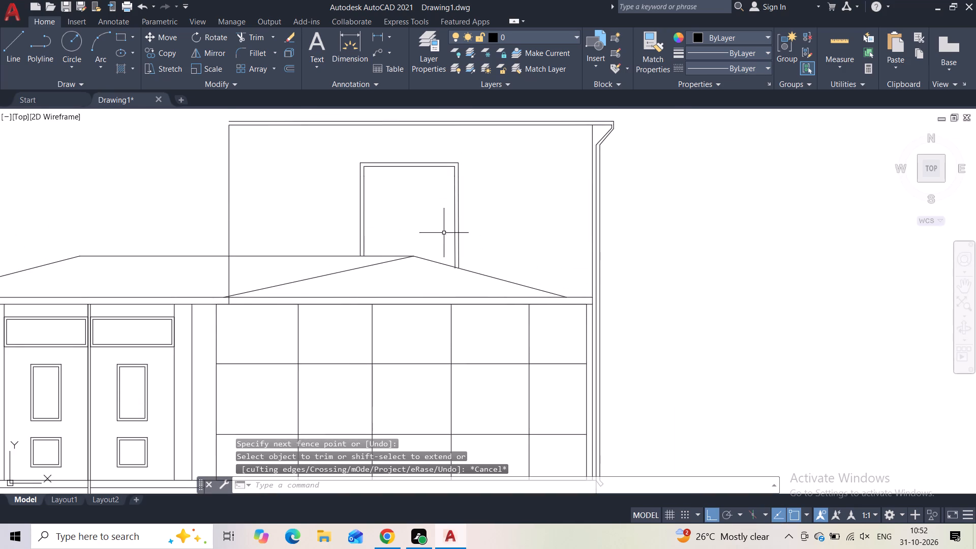
scroll(449, 265, "up", 3)
left_click(249, 40)
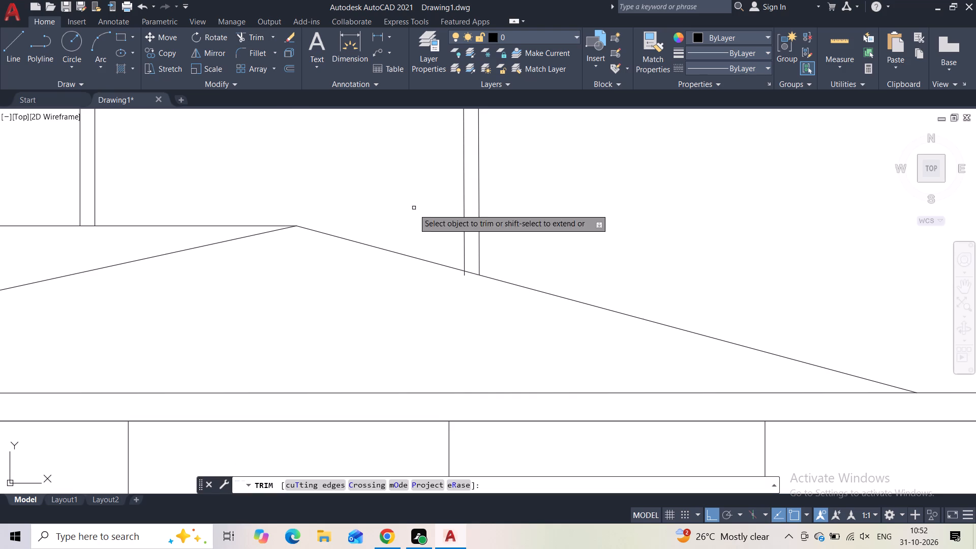
scroll(469, 284, "up", 5)
left_click_drag(417, 163, 371, 155)
key("Escape")
scroll(371, 155, "down", 6)
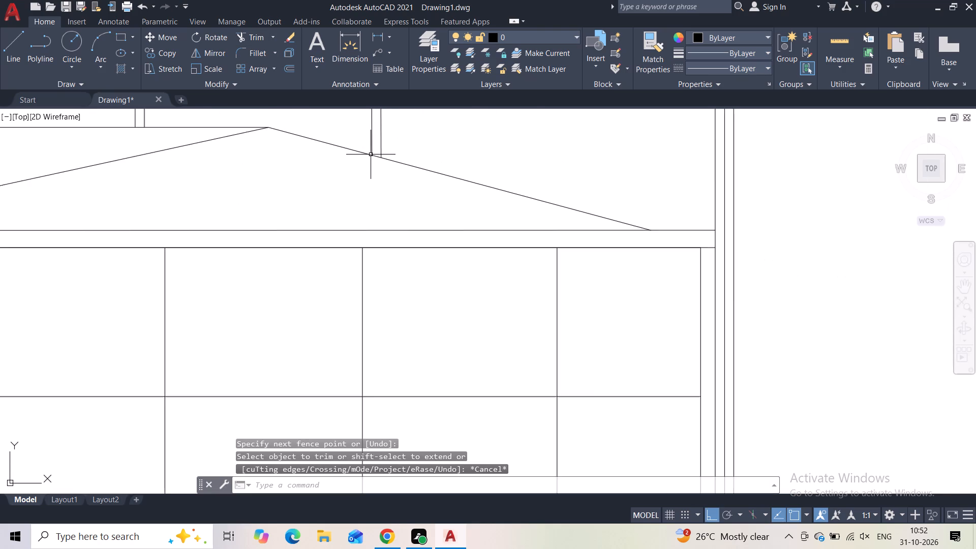
Draw a narrow upright rectangular panel inside the upper-left corner of the opening's frame.
scroll(371, 155, "down", 5)
middle_click_drag(371, 155, 387, 249)
scroll(374, 235, "up", 3)
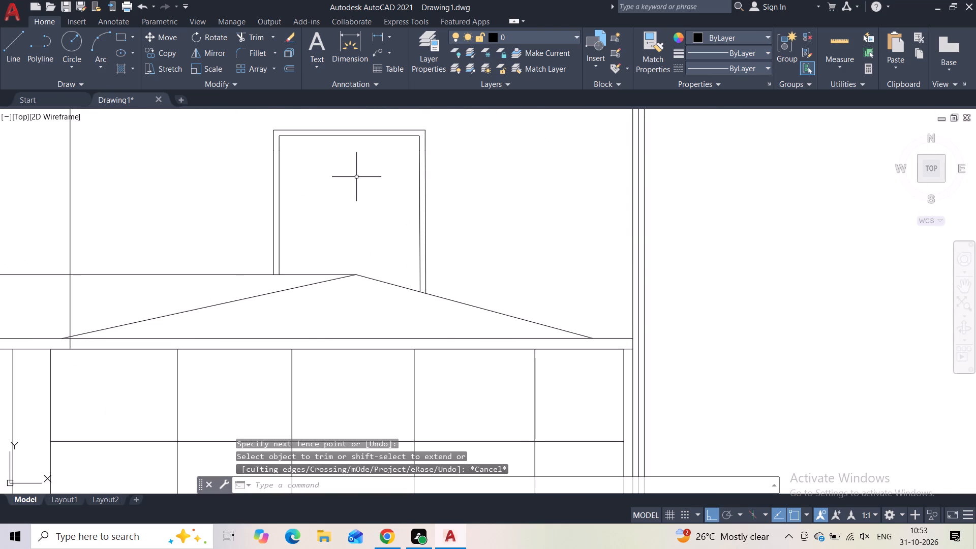
left_click(119, 36)
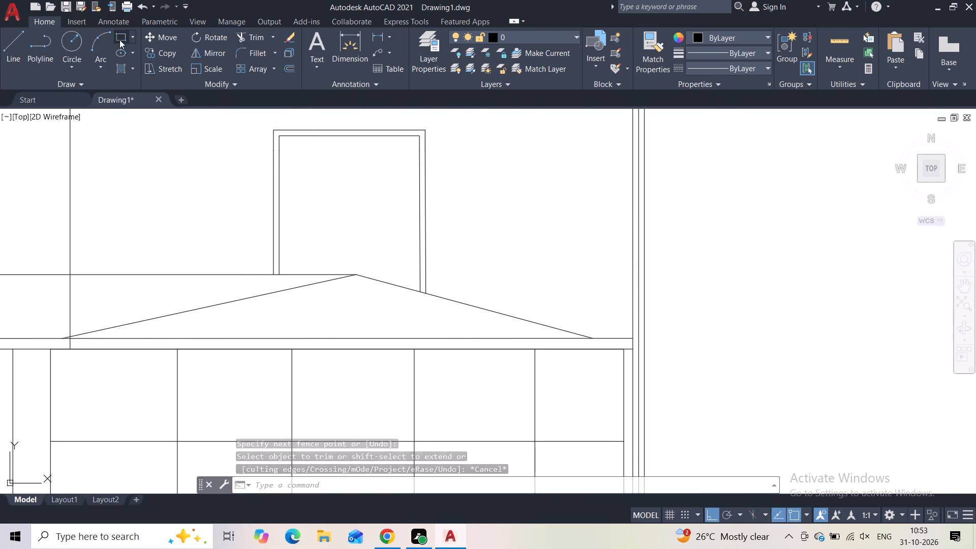
left_click(286, 147)
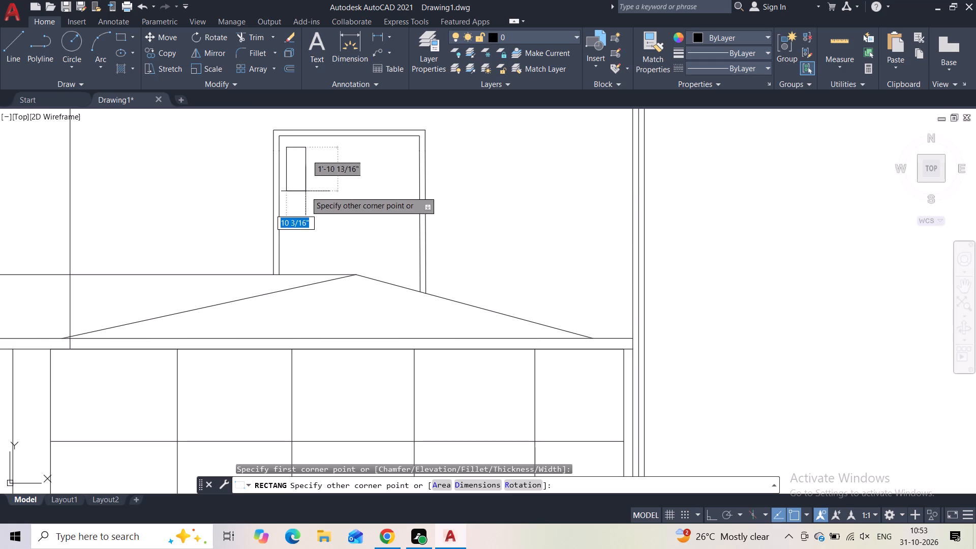
left_click(311, 211)
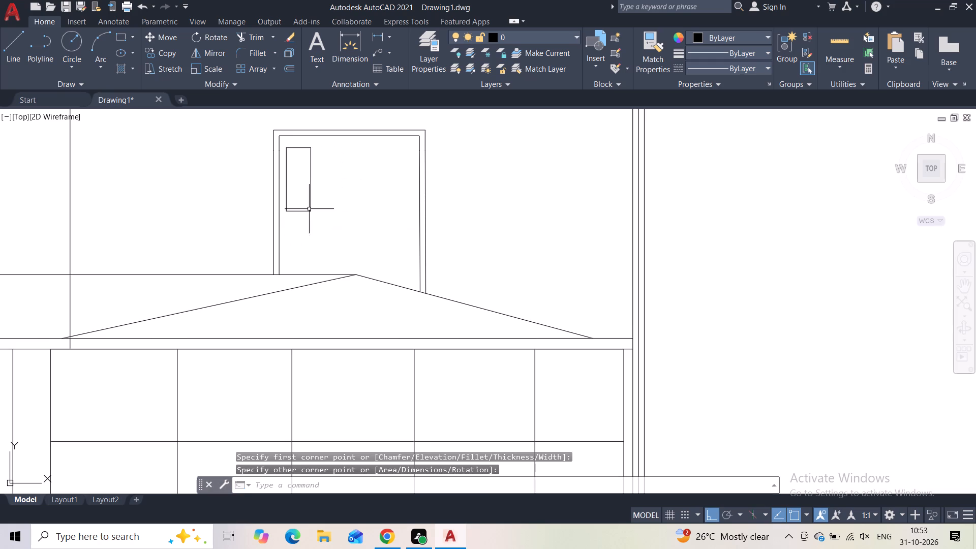
Copy the narrow panel horizontally to two spots inside the opening's frame, one near the middle and one near the right side.
left_click(317, 178)
left_click(299, 185)
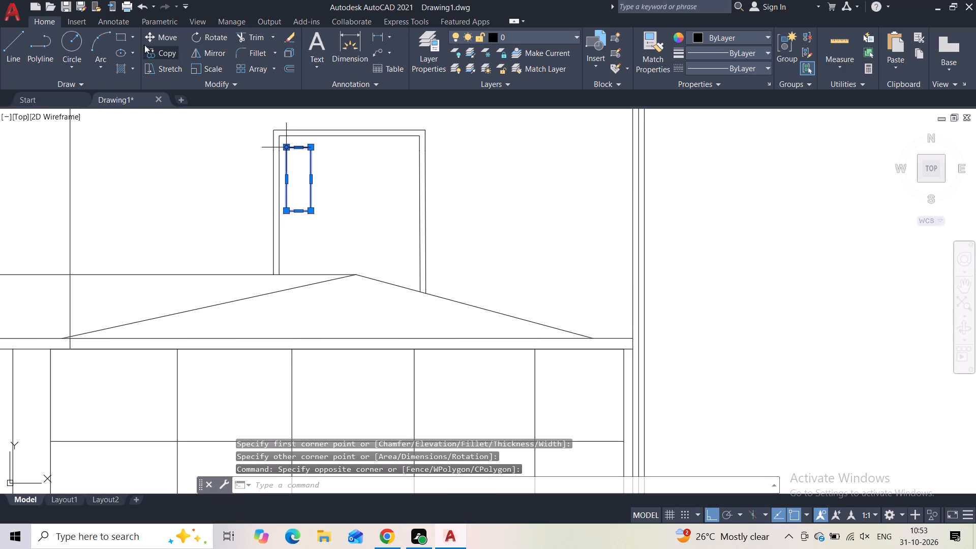
left_click_drag(160, 58, 156, 57)
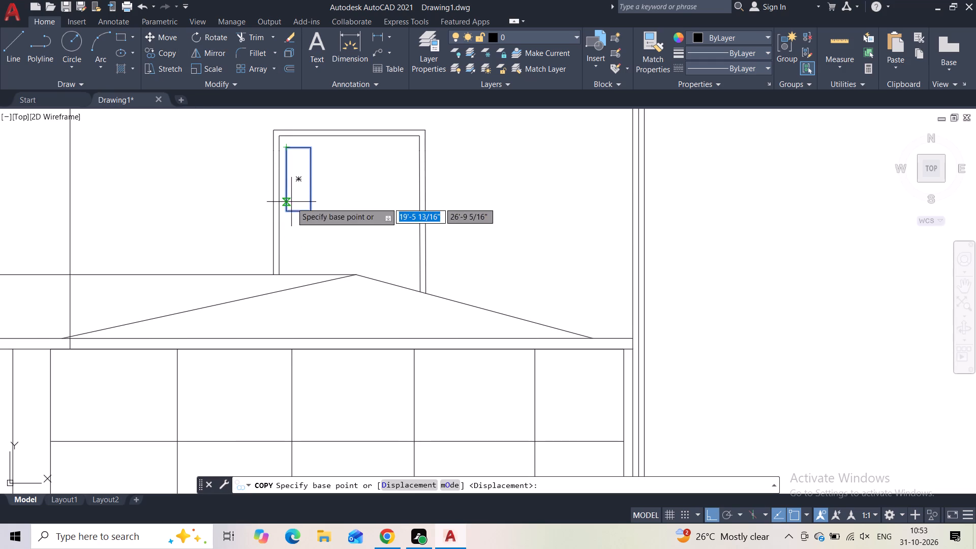
left_click(288, 208)
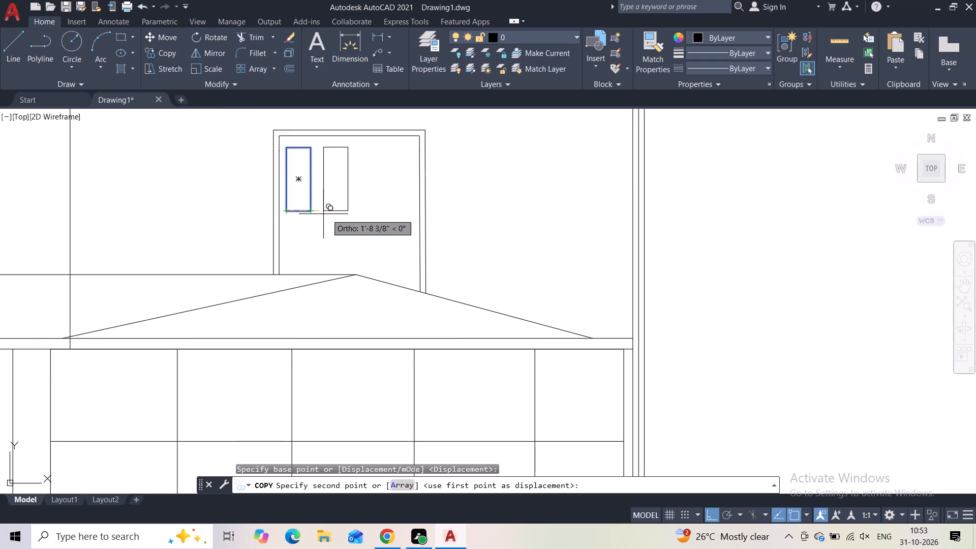
left_click(330, 215)
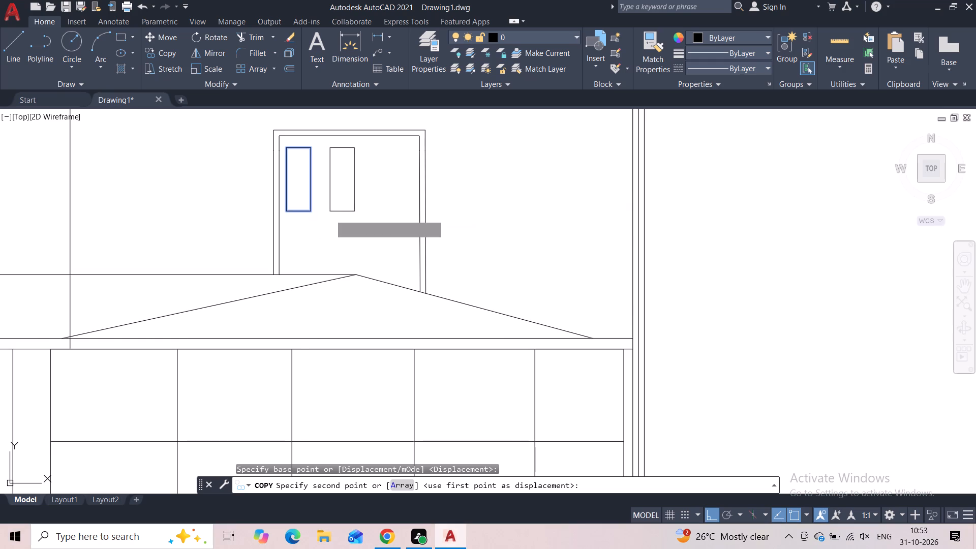
left_click(386, 212)
key("Escape")
Widen the right panel by stretching its left edge toward the middle panel.
left_click(391, 176)
left_click(371, 176)
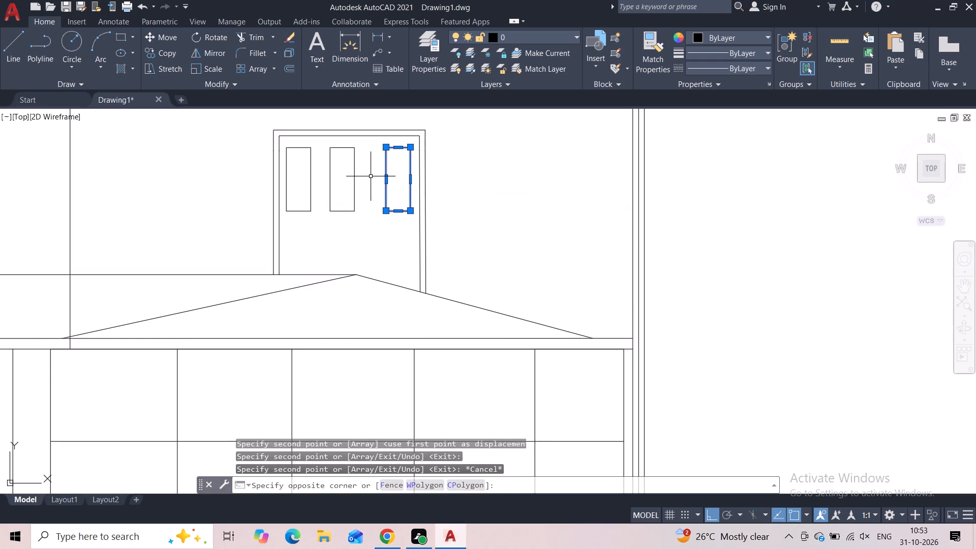
left_click(388, 181)
left_click(366, 184)
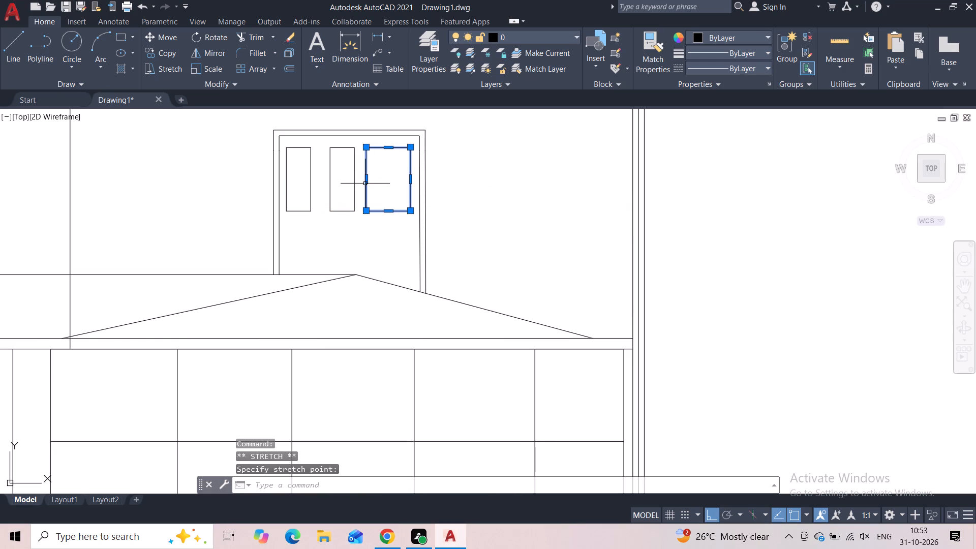
key("Escape")
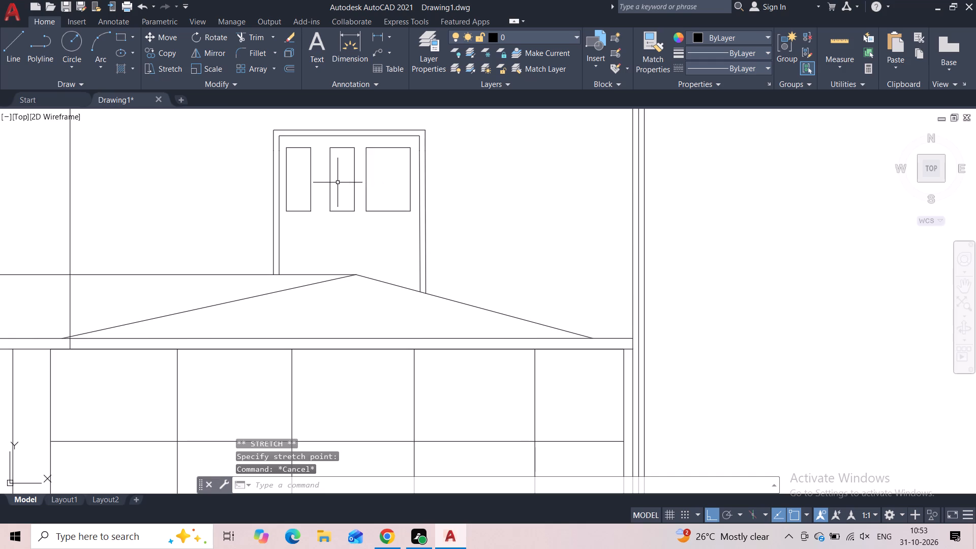
Widen the middle panel slightly by stretching its left edge toward the left panel.
left_click(331, 182)
left_click(331, 181)
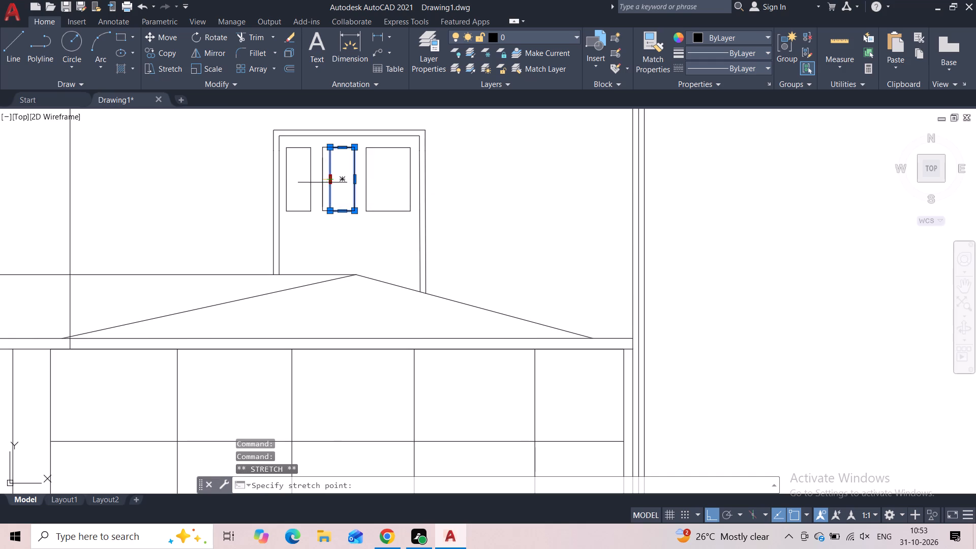
left_click(322, 182)
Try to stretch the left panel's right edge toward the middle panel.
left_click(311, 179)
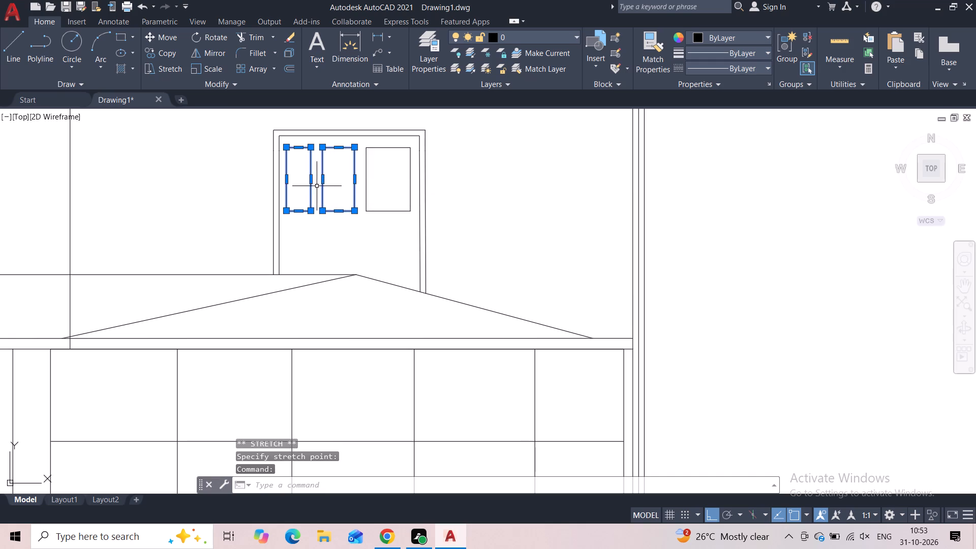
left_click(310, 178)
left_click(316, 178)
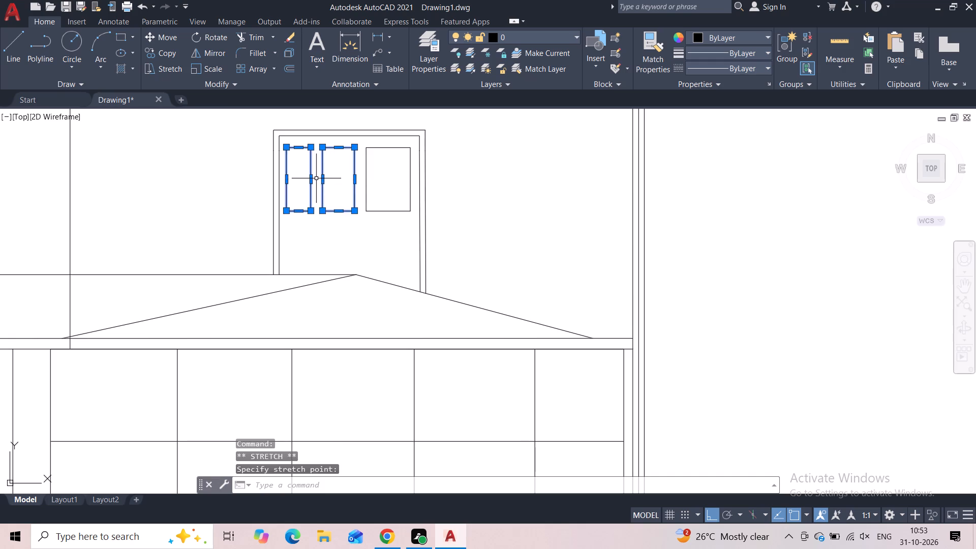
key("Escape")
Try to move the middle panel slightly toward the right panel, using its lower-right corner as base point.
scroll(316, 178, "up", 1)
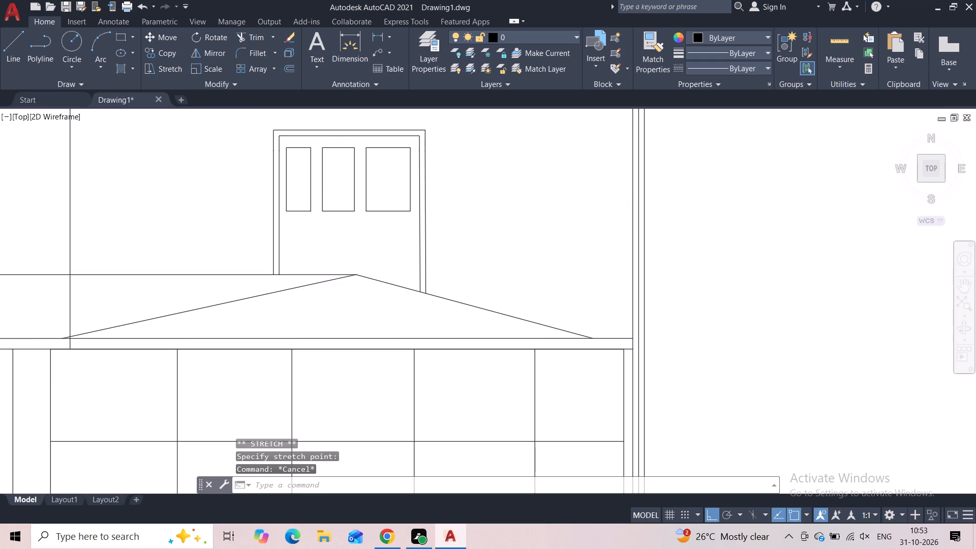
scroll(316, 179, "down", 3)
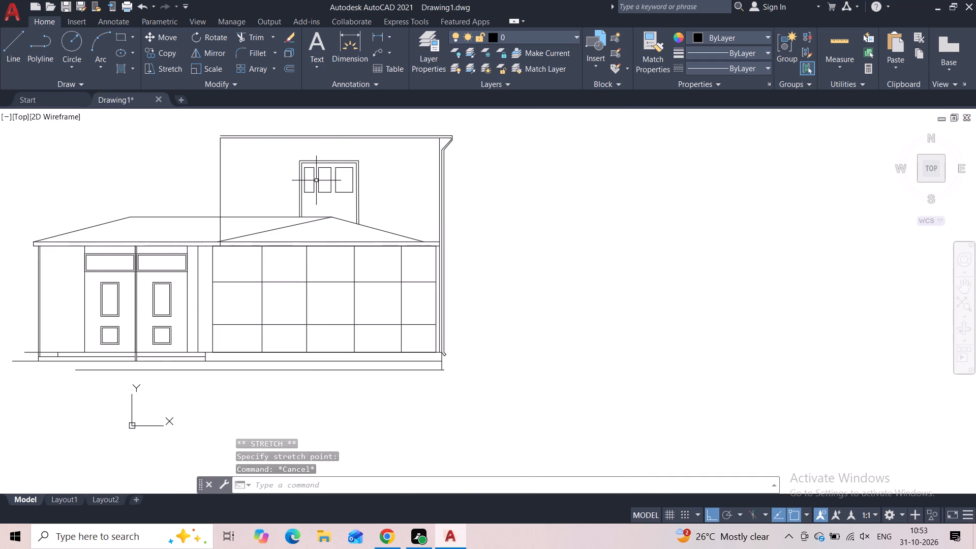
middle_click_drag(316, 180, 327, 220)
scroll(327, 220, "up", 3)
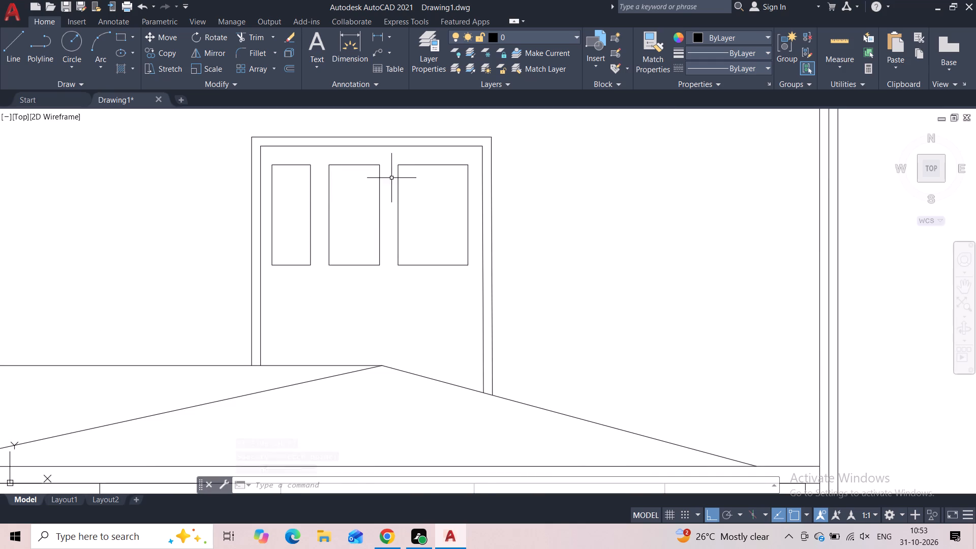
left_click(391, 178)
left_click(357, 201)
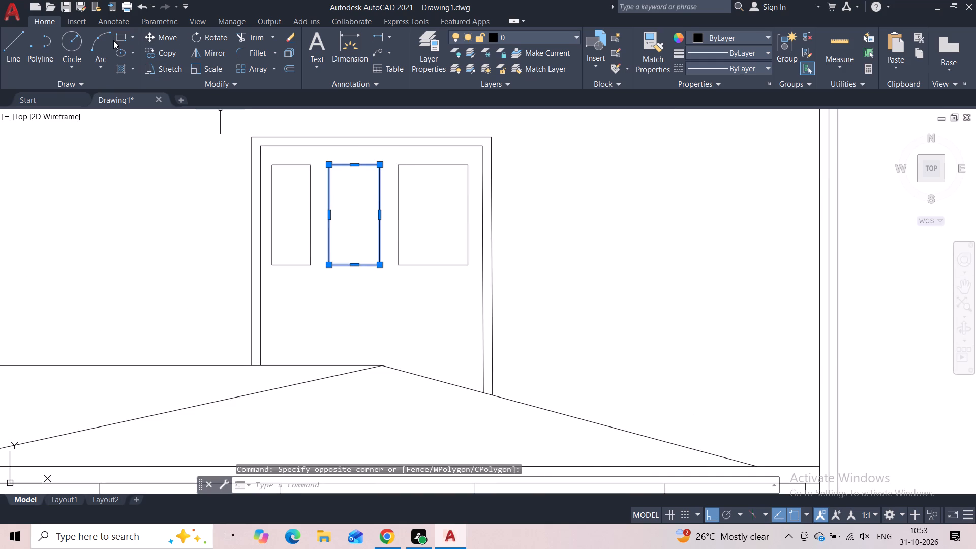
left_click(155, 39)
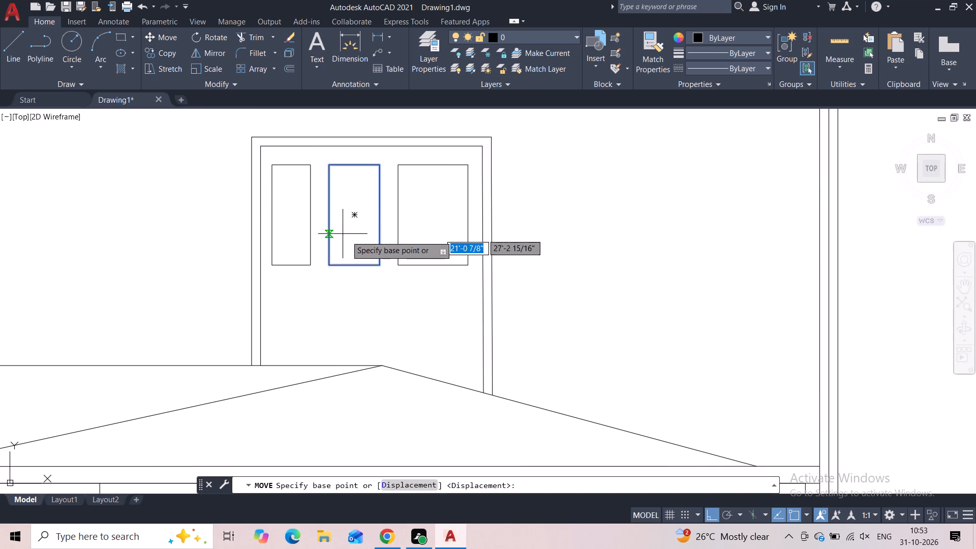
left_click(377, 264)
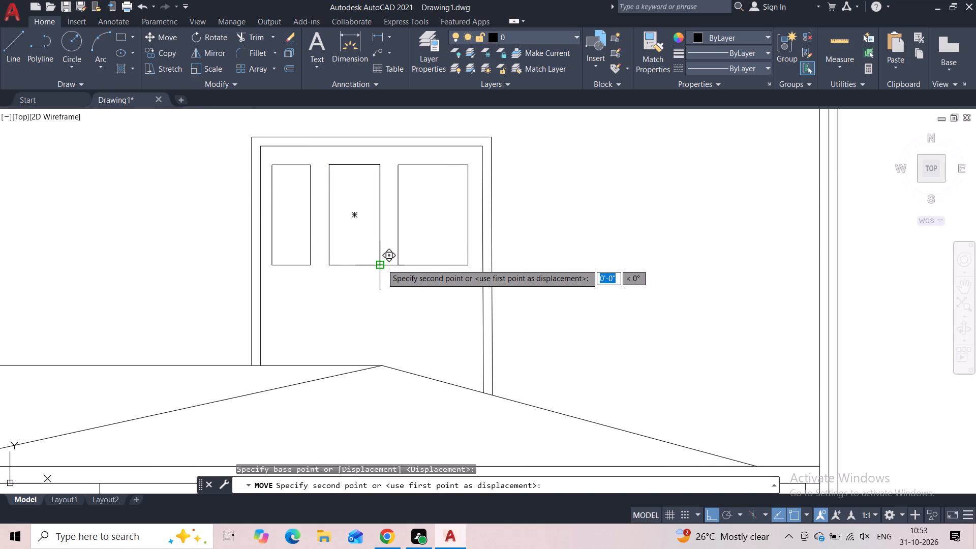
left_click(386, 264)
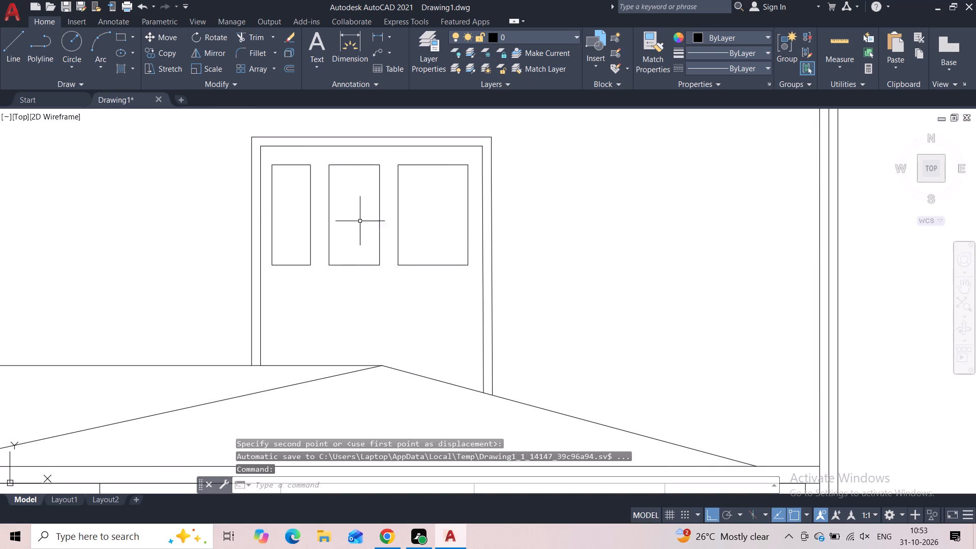
Widen the left panel by stretching its right edge, leaving a narrow gap to the middle panel.
left_click(311, 202)
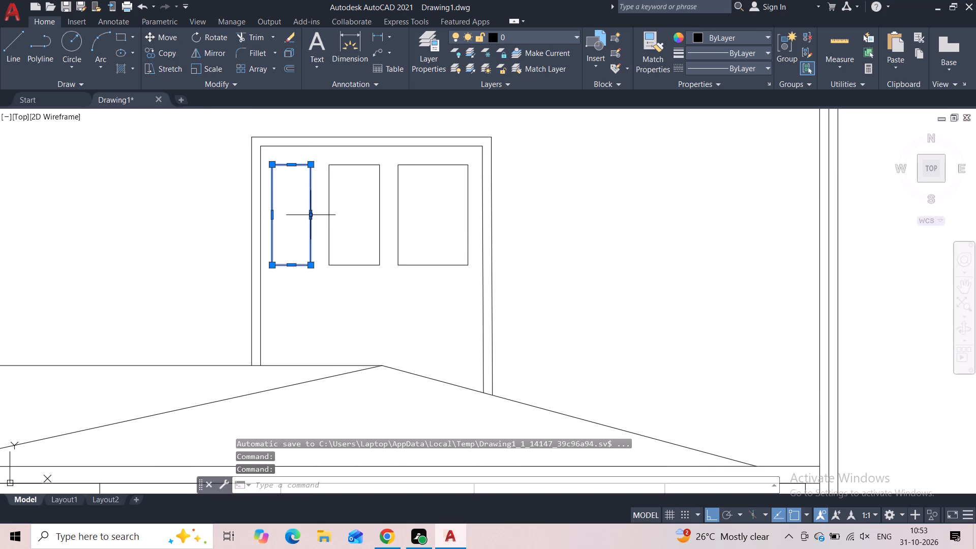
left_click(311, 217)
left_click(321, 219)
key("Escape")
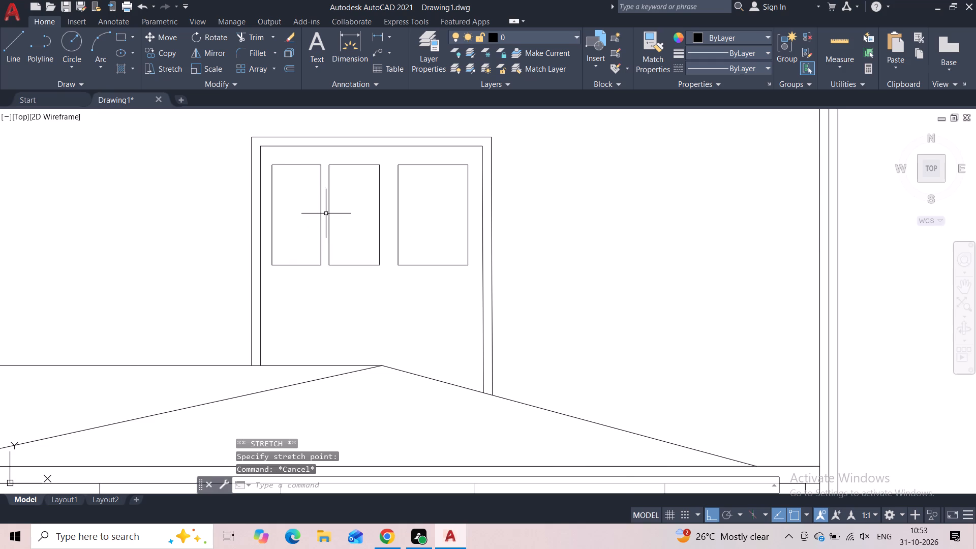
Draw a line across the opening just below the three panels, between the frame's inner side lines.
scroll(327, 212, "down", 1)
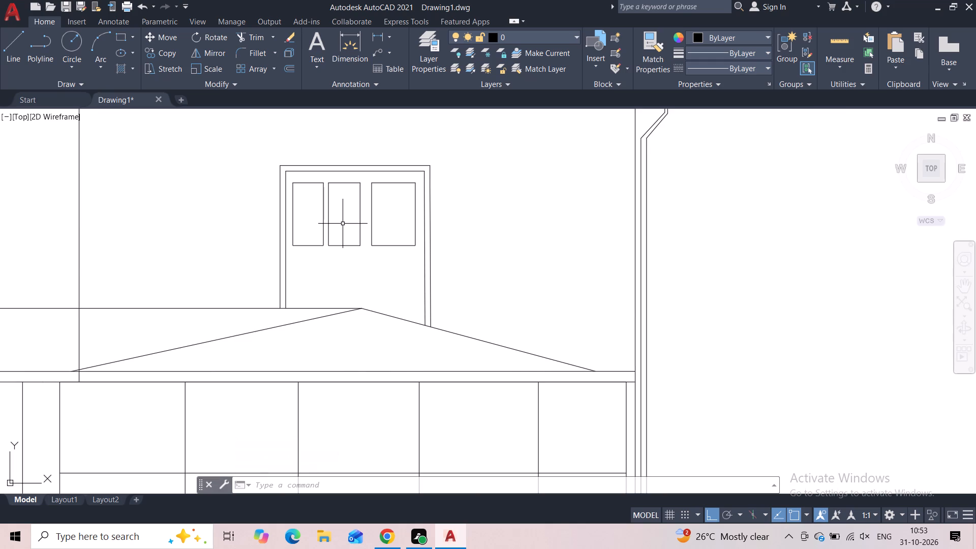
left_click(13, 55)
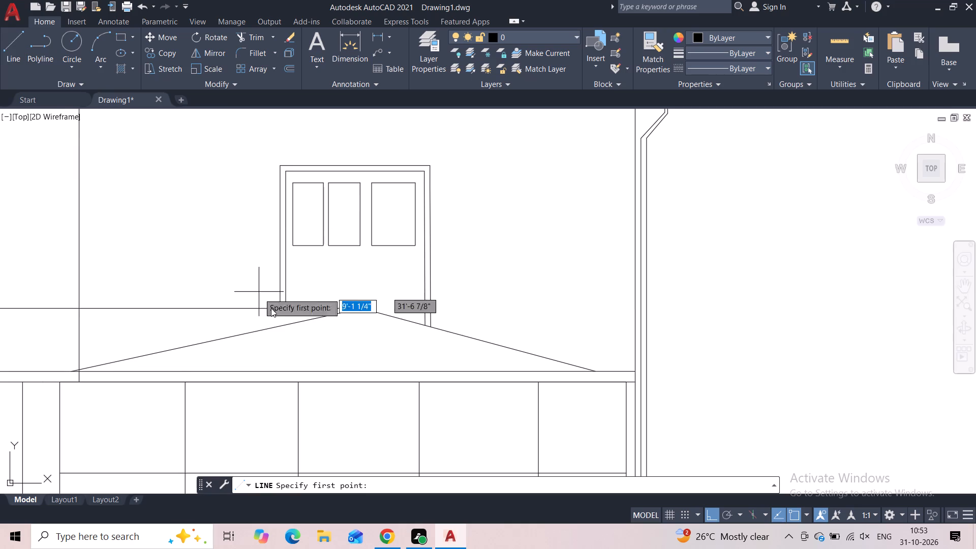
left_click(285, 256)
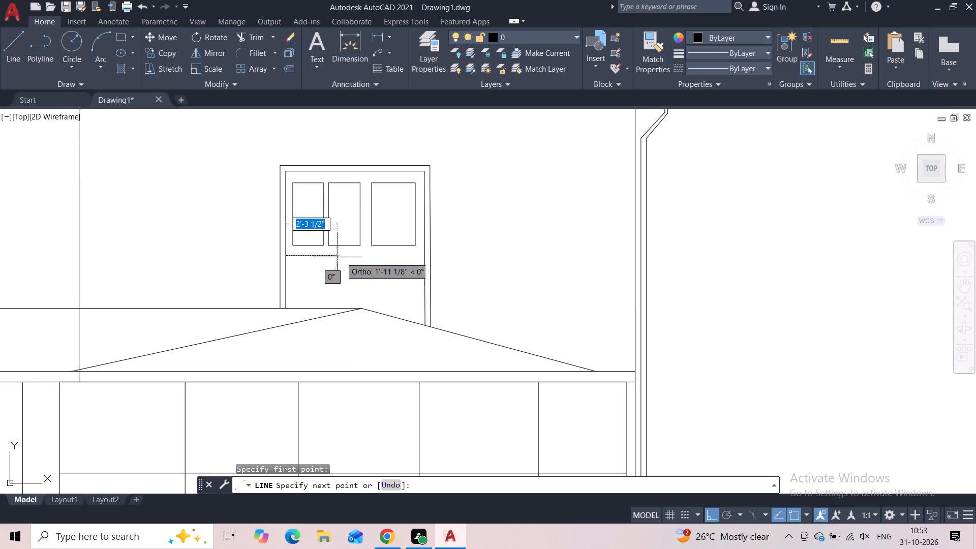
left_click(423, 253)
key("Escape")
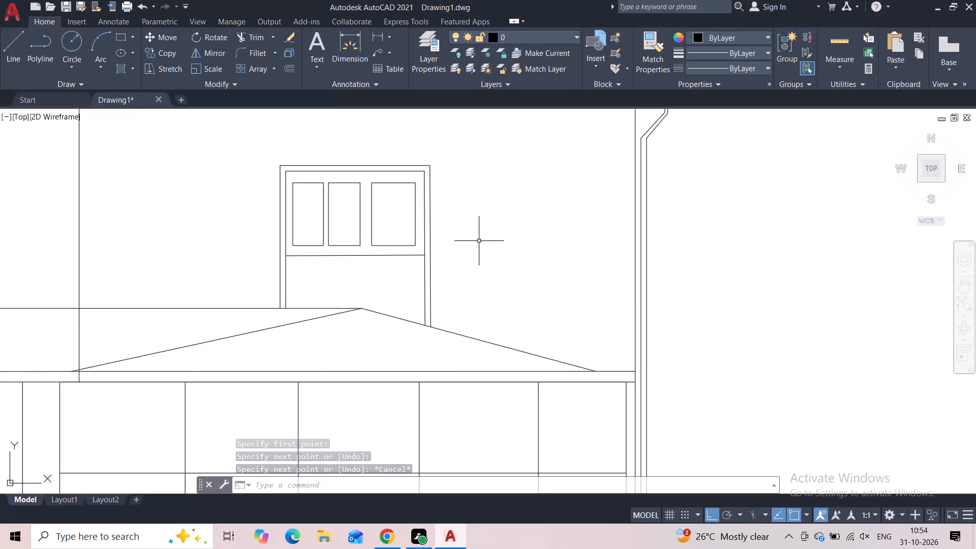
Move the right panel slightly right from its lower-right corner, closer to the frame's inner right line.
middle_click_drag(392, 195, 414, 239)
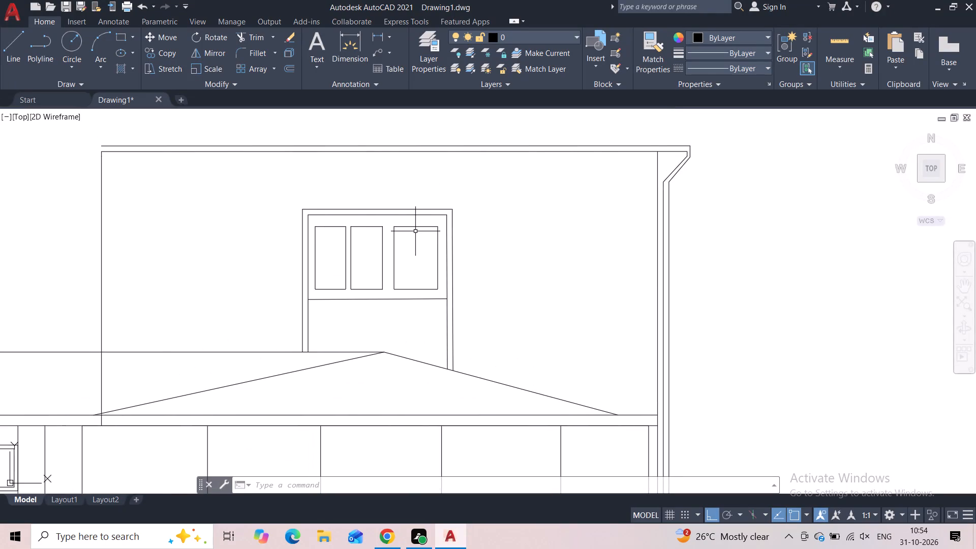
scroll(402, 248, "down", 3)
scroll(395, 257, "up", 3)
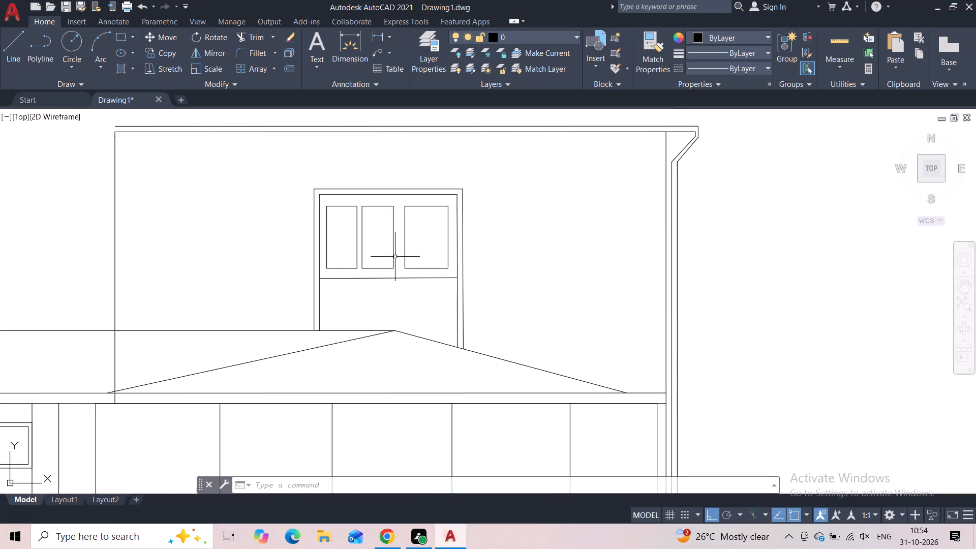
scroll(395, 257, "up", 2)
middle_click_drag(396, 243, 385, 319)
scroll(383, 251, "up", 1)
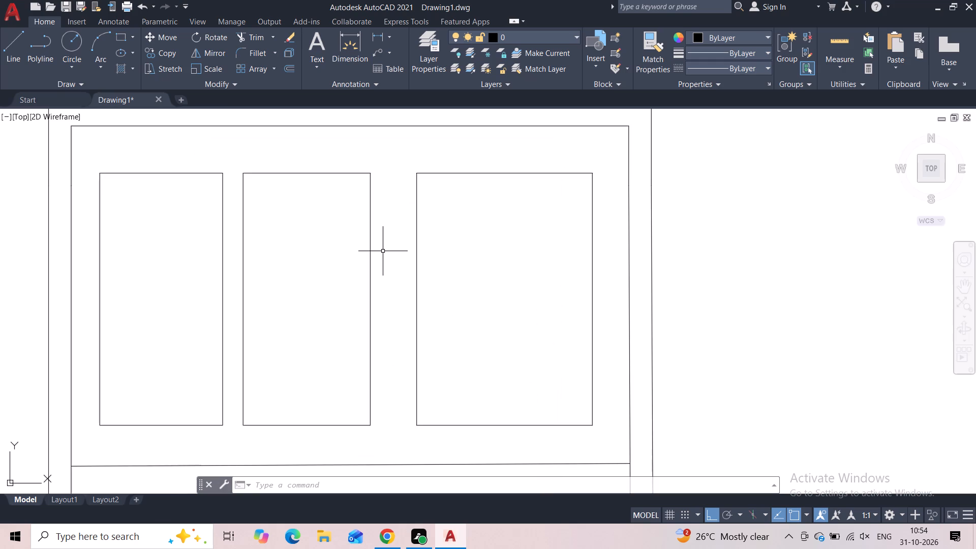
left_click(609, 218)
left_click(544, 250)
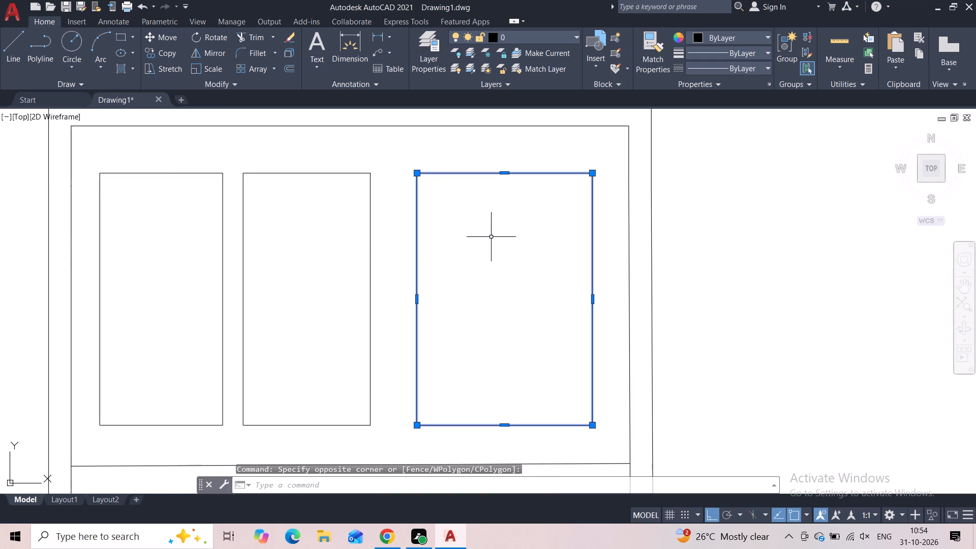
left_click(168, 41)
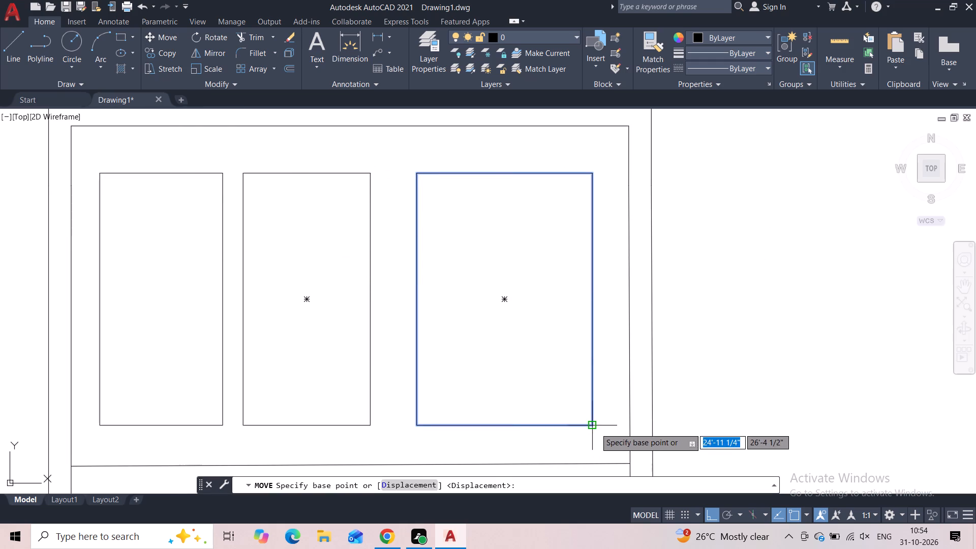
left_click(594, 427)
left_click(608, 426)
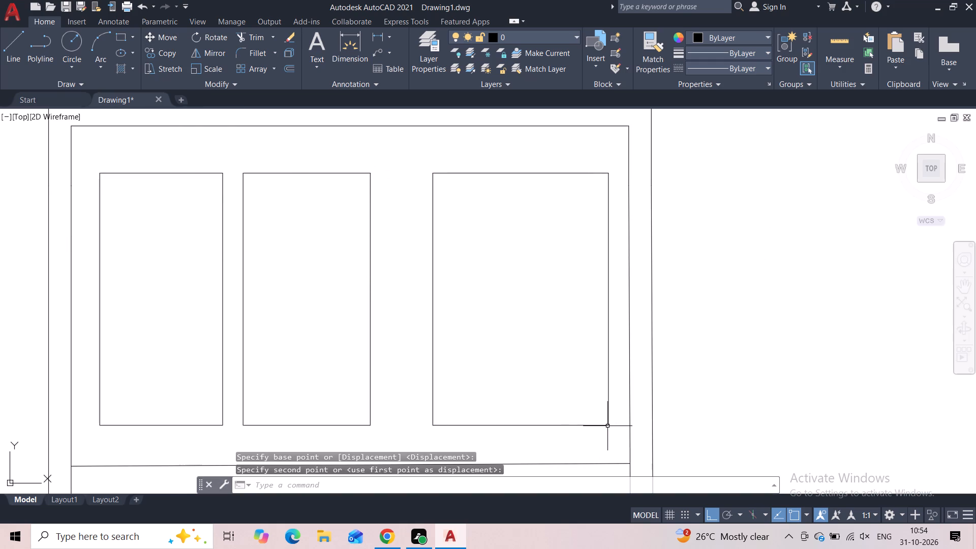
Widen the middle panel by stretching its right edge toward the right panel.
left_click(369, 230)
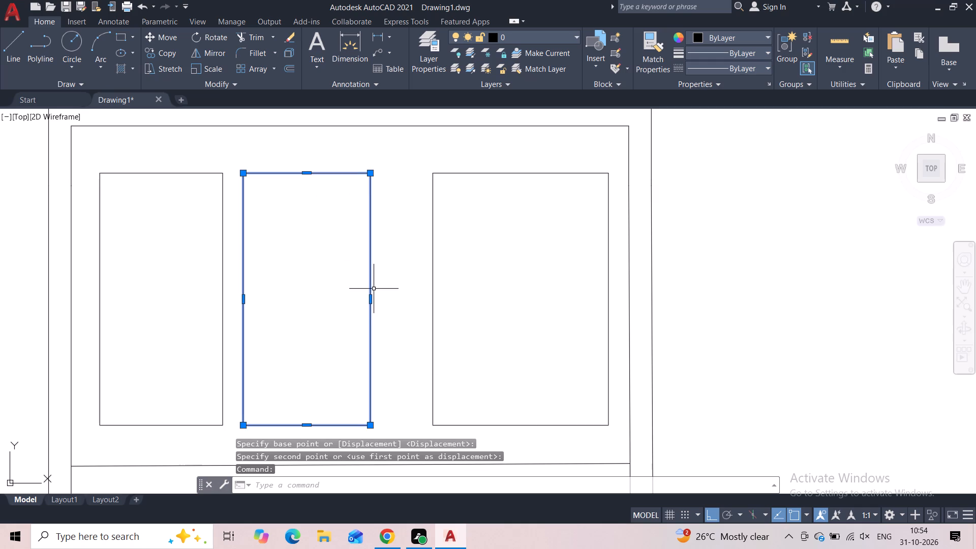
left_click(372, 300)
left_click(394, 302)
key("Escape")
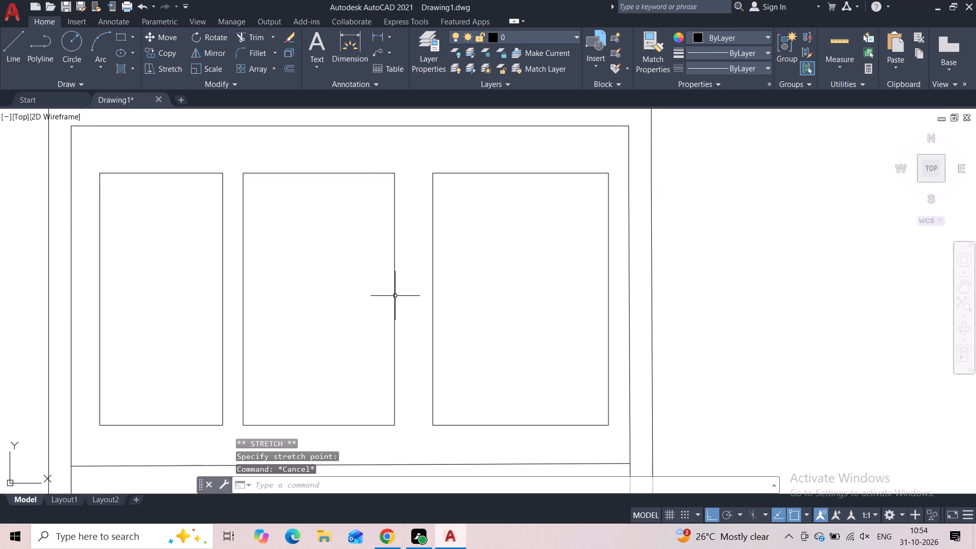
Move the middle panel right from its upper-right corner, leaving a narrow gap to the right panel.
left_click(394, 185)
left_click(153, 34)
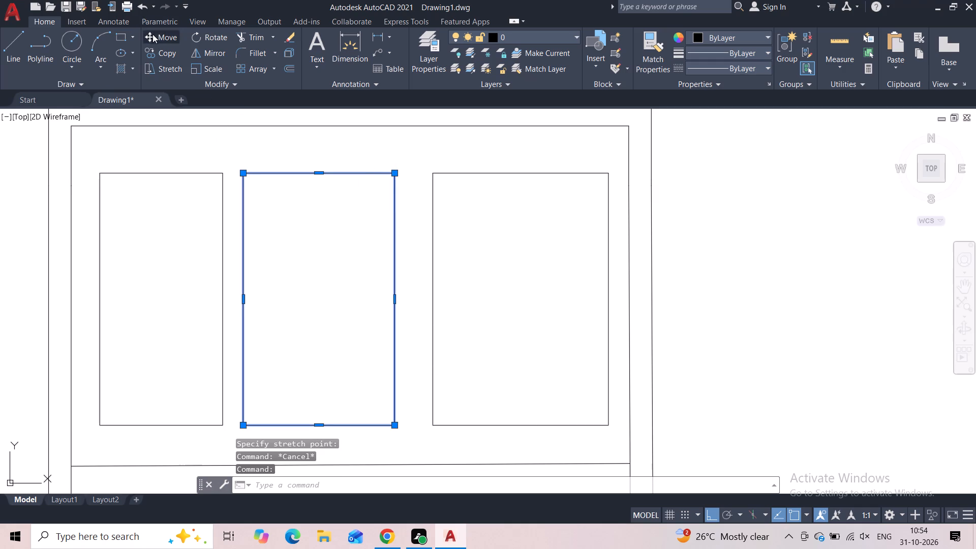
left_click(393, 174)
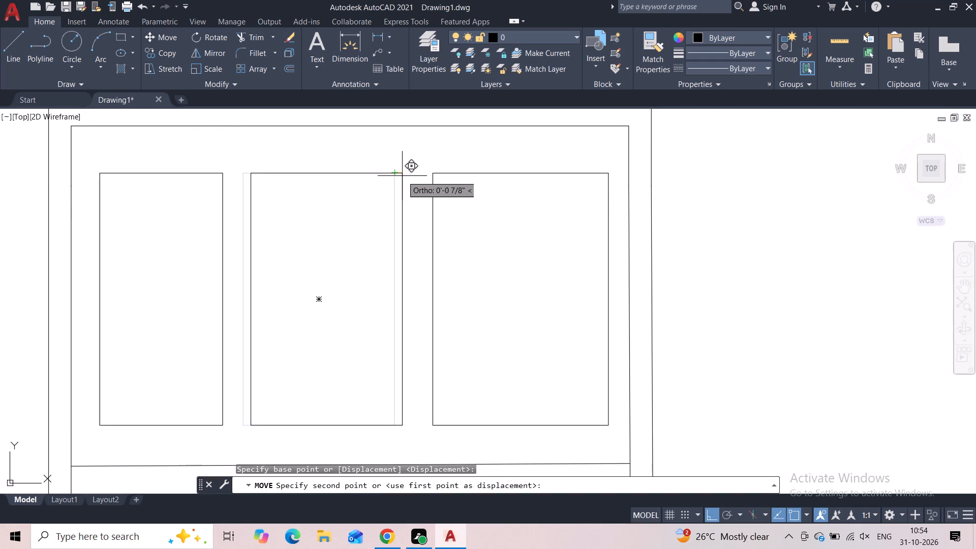
left_click(415, 178)
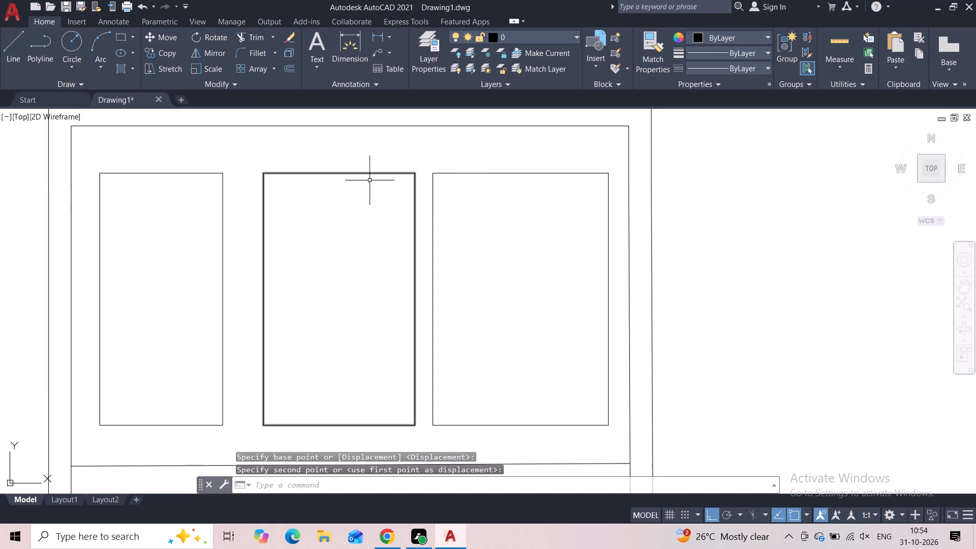
Widen the left panel by stretching its right edge toward the middle panel, leaving a narrow gap between them.
left_click(239, 223)
left_click(215, 249)
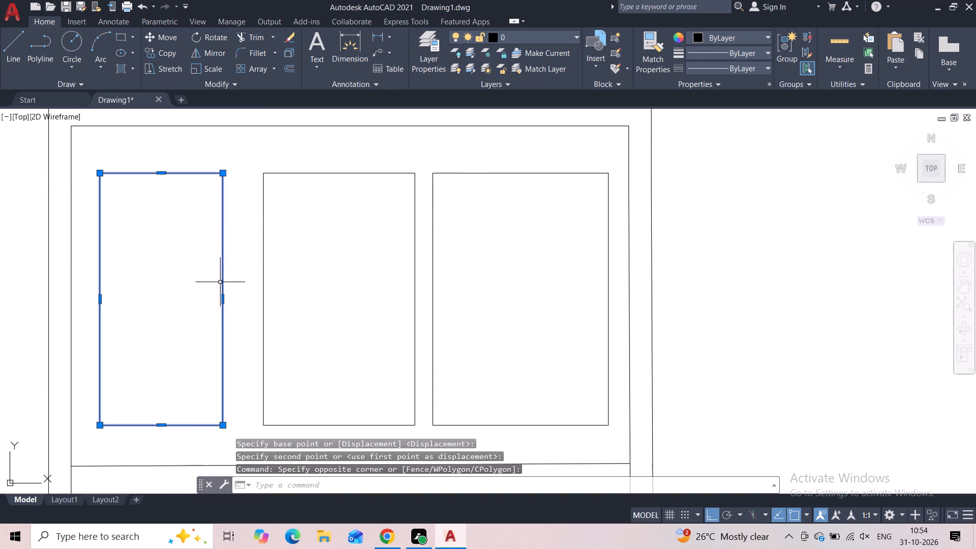
left_click(222, 298)
left_click(246, 311)
key("Escape")
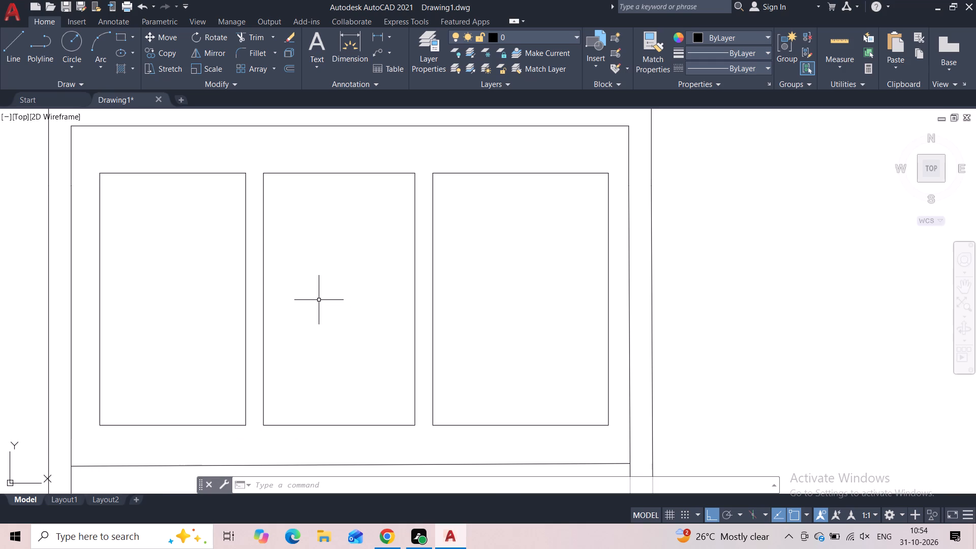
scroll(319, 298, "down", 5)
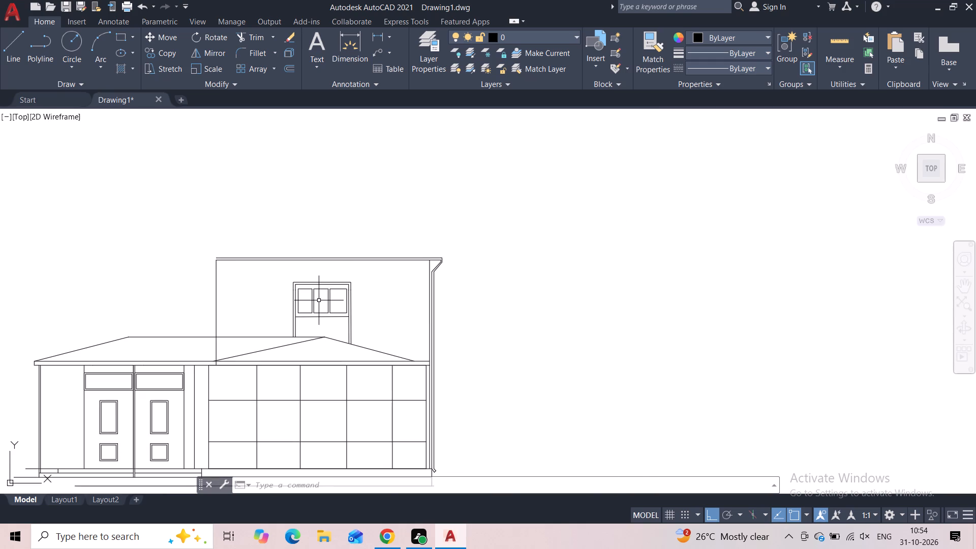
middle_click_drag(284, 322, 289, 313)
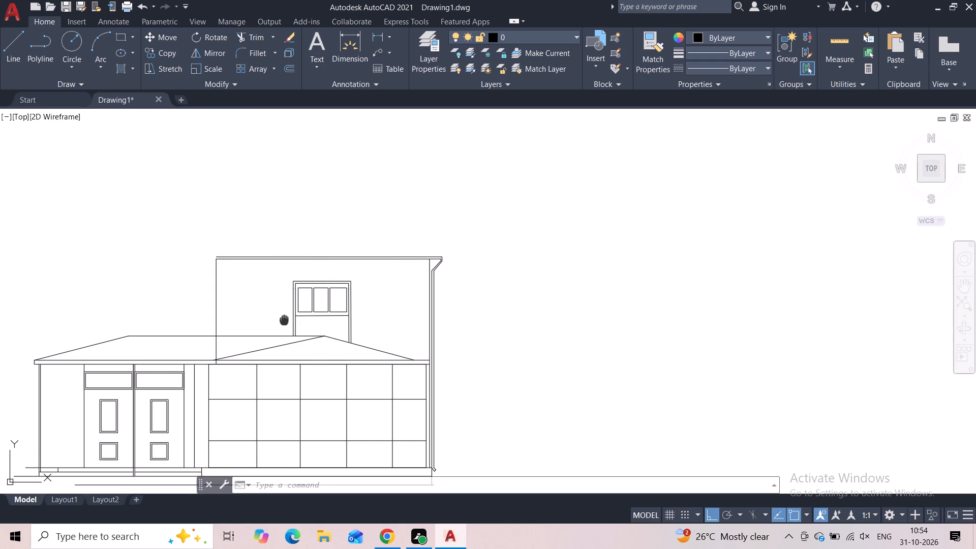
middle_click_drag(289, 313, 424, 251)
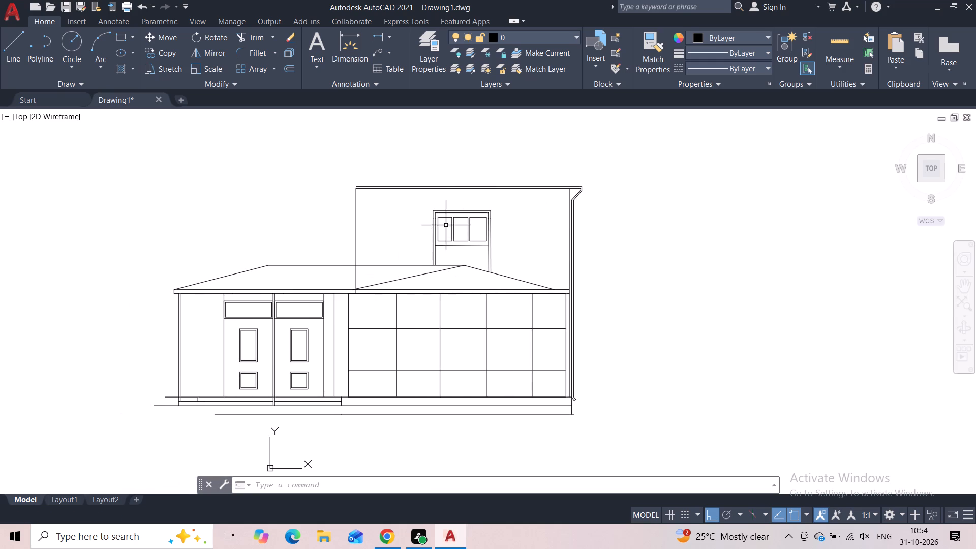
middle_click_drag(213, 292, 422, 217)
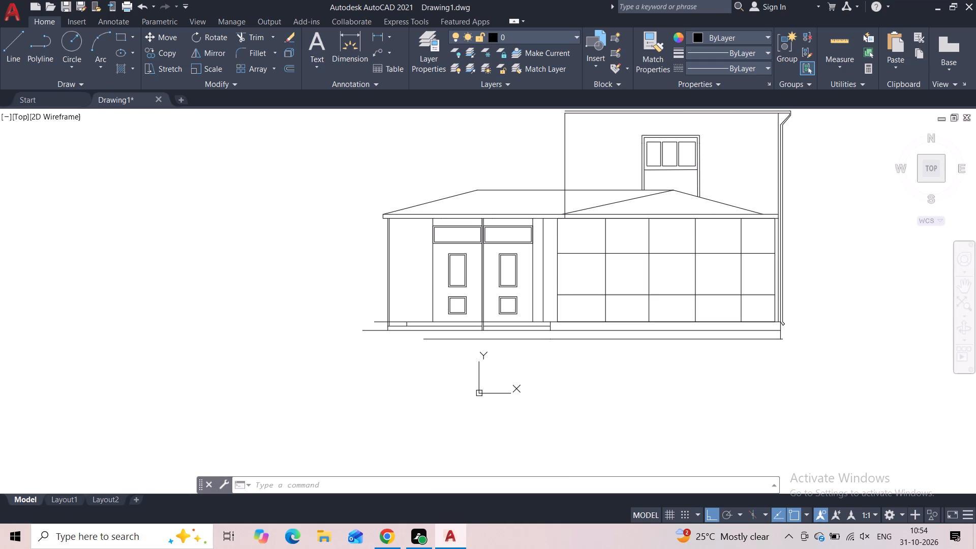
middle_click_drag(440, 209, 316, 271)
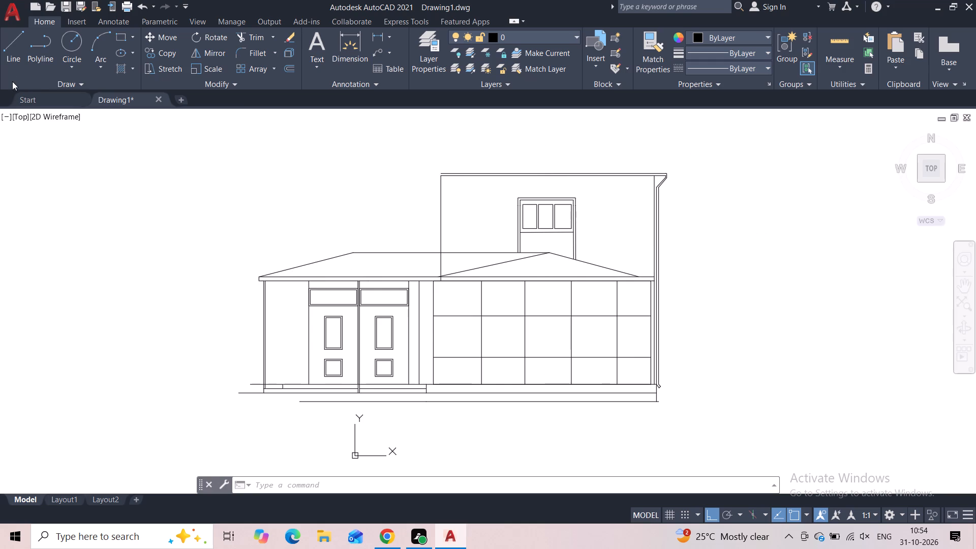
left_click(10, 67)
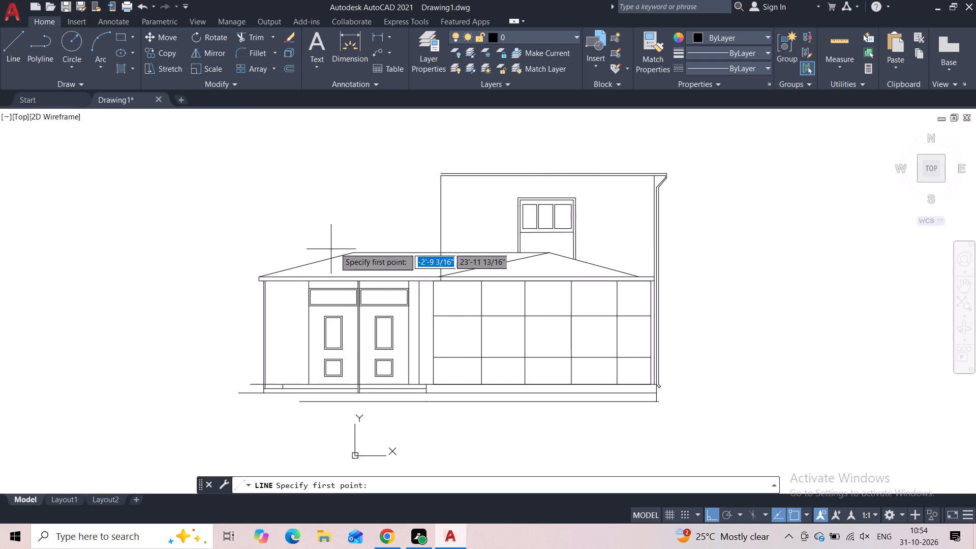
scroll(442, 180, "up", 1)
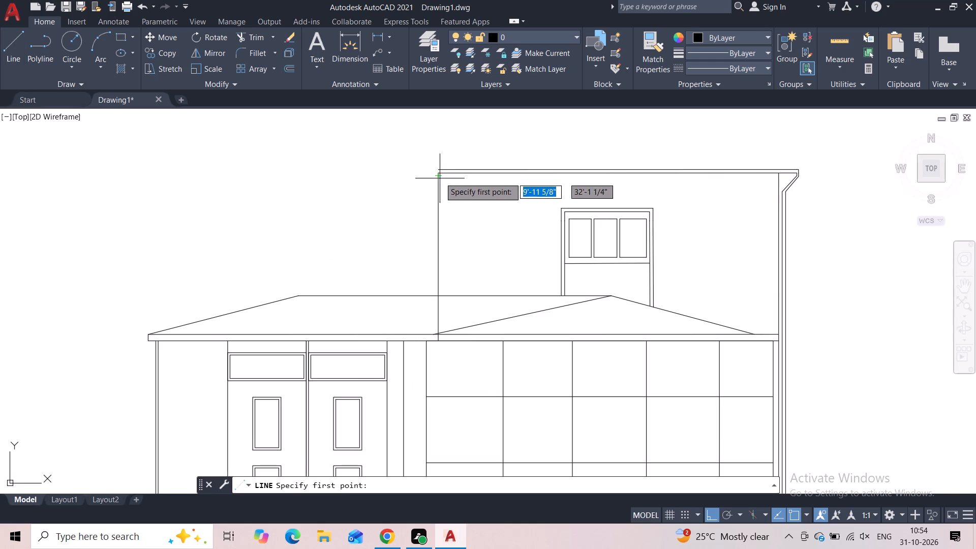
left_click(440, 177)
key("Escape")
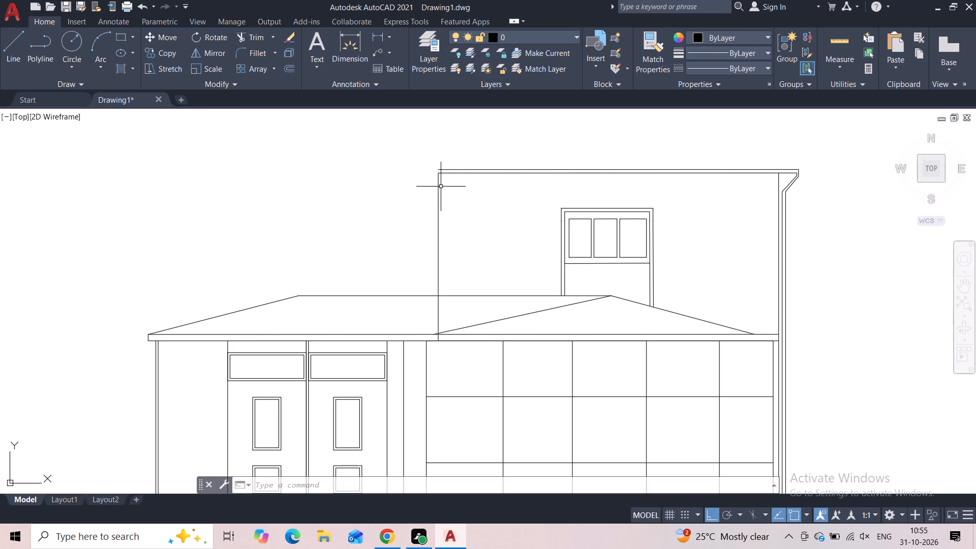
Draw a horizontal line about 36'-10" long leftward from the upper wall's top-left corner.
middle_click_drag(442, 169, 425, 228)
scroll(425, 228, "up", 3)
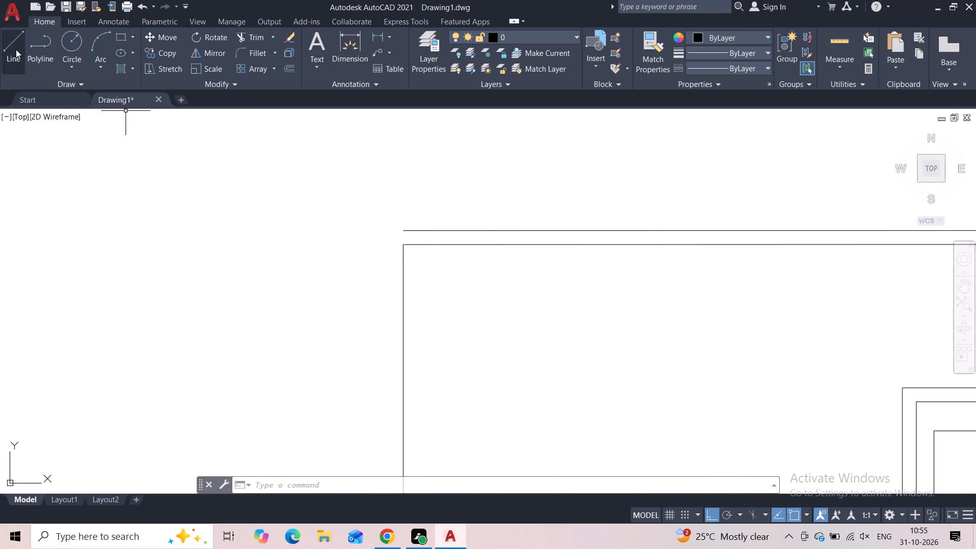
left_click(13, 48)
left_click(401, 246)
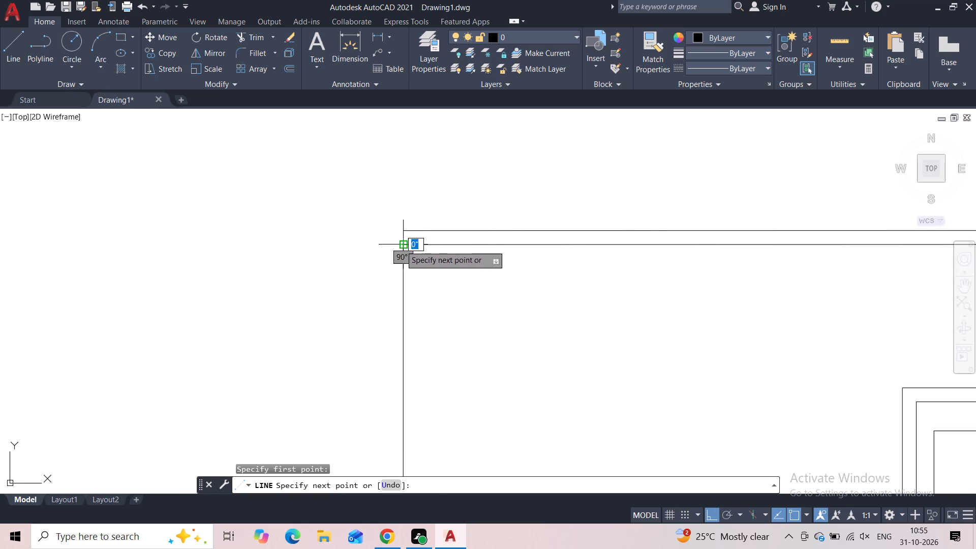
middle_click_drag(219, 261, 605, 296)
scroll(569, 299, "down", 2)
scroll(389, 303, "down", 2)
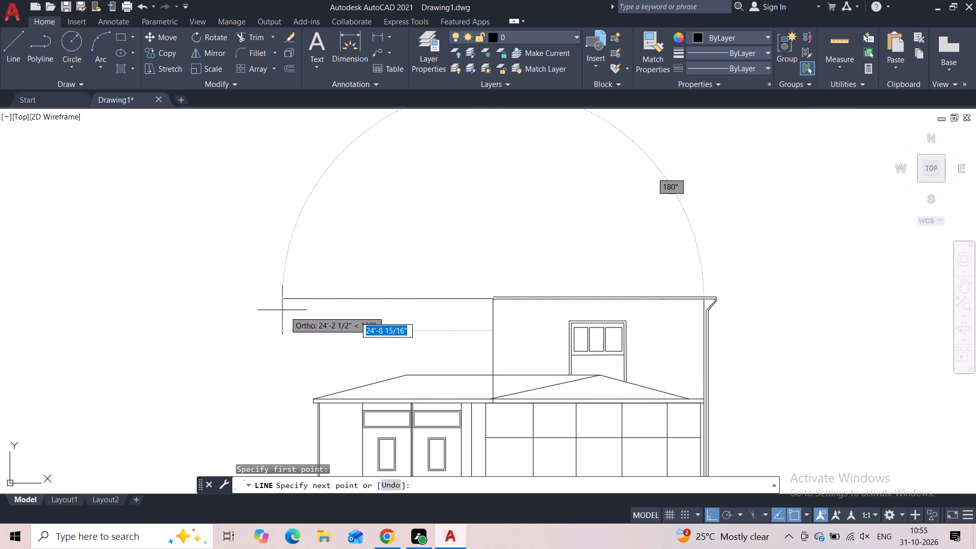
middle_click_drag(281, 311, 292, 181)
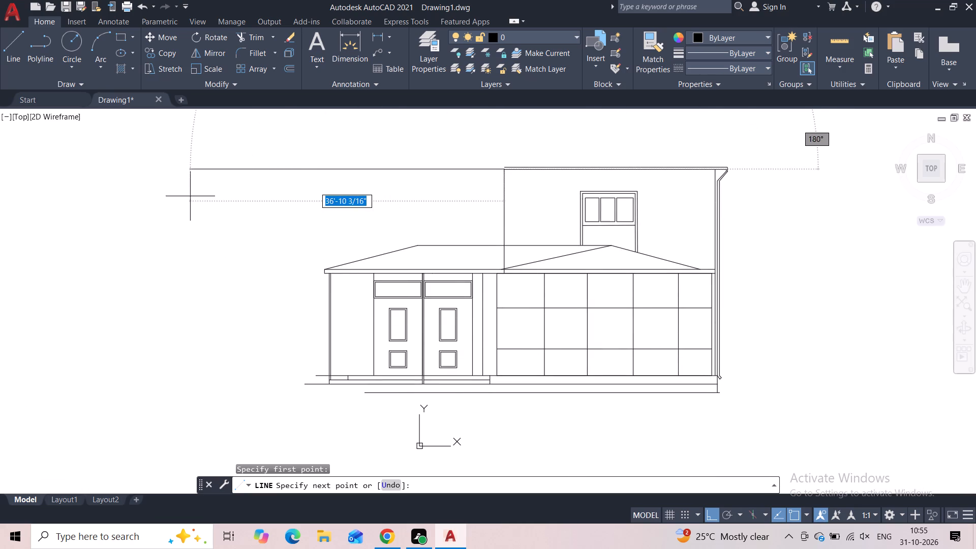
left_click(190, 196)
key("Escape")
Draw a second horizontal line leftward from the left end of the upper roof's top line, past the line below it.
key("space")
scroll(532, 173, "up", 2)
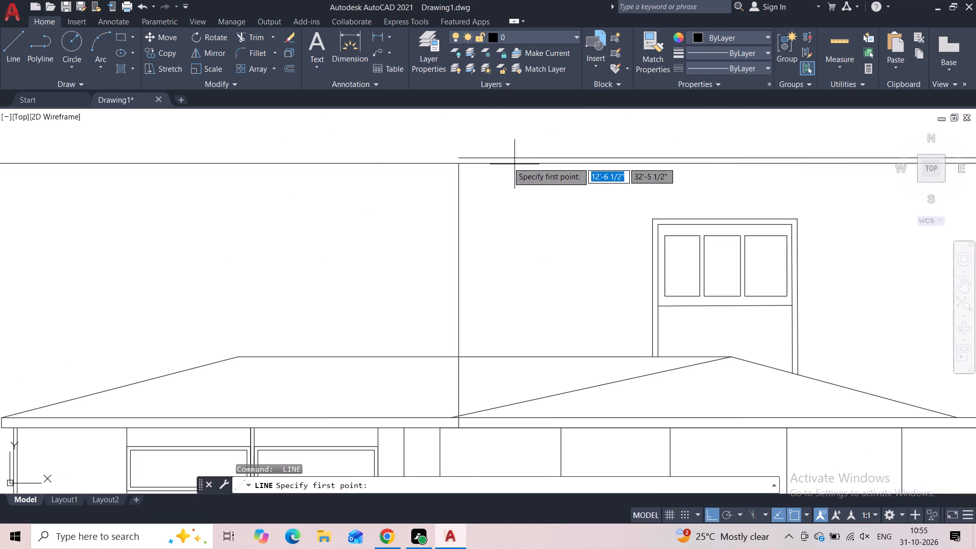
left_click(457, 159)
middle_click_drag(229, 170, 463, 314)
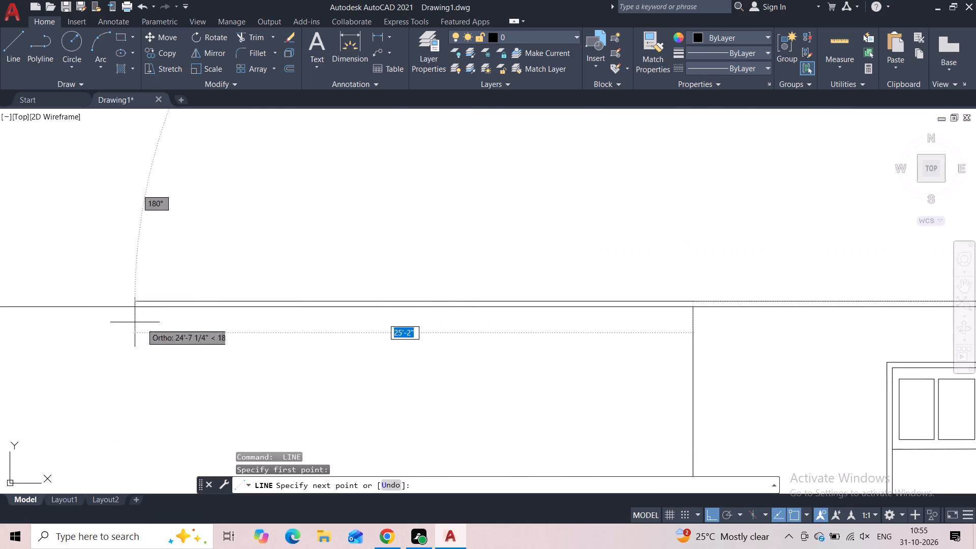
scroll(110, 307, "down", 3)
left_click(41, 305)
key("Escape")
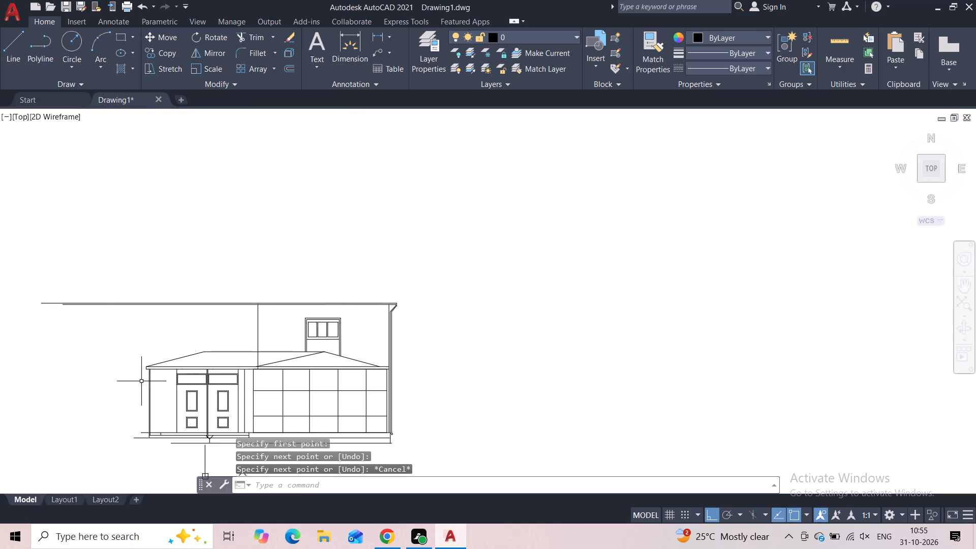
Continue the lowest base line with a long horizontal line leftward from its left end.
scroll(104, 327, "up", 1)
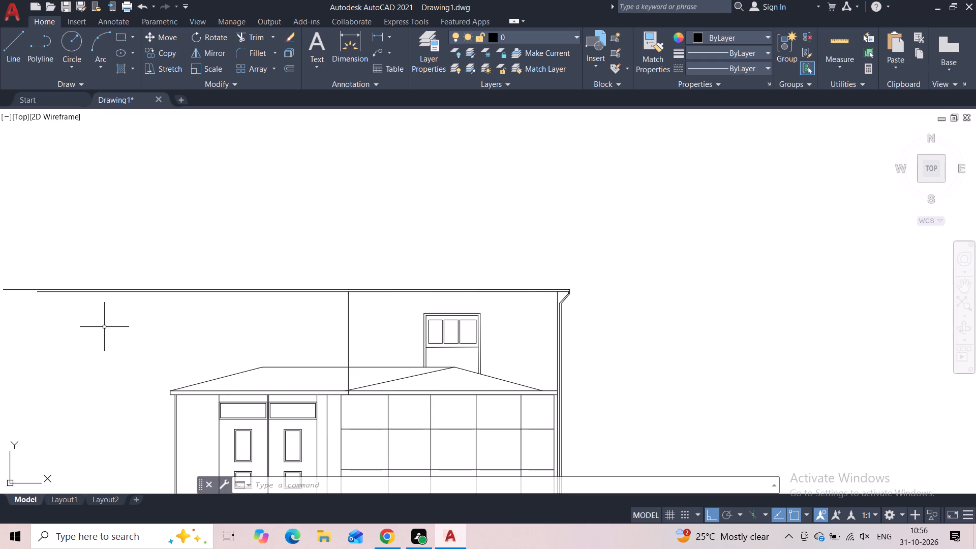
scroll(104, 327, "down", 1)
middle_click_drag(104, 327, 238, 293)
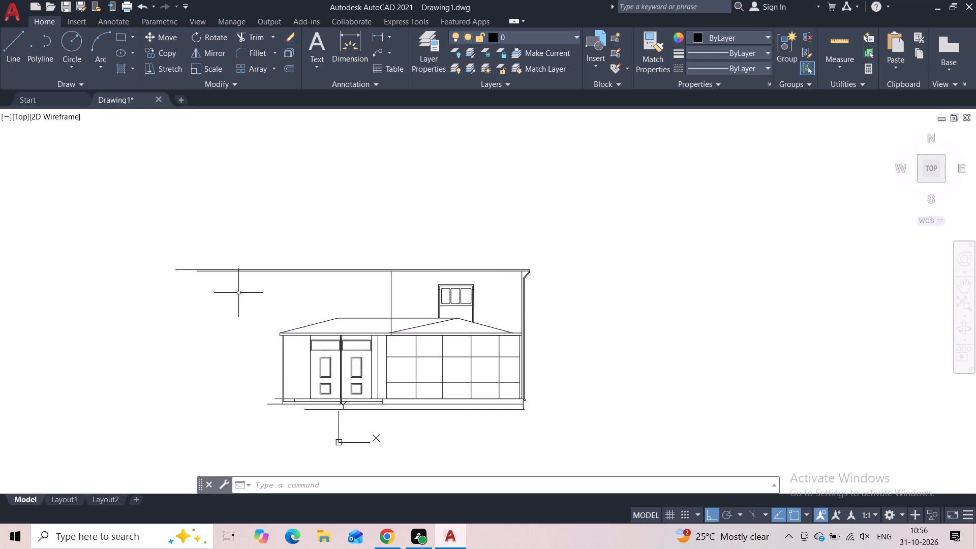
middle_click_drag(243, 319, 243, 319)
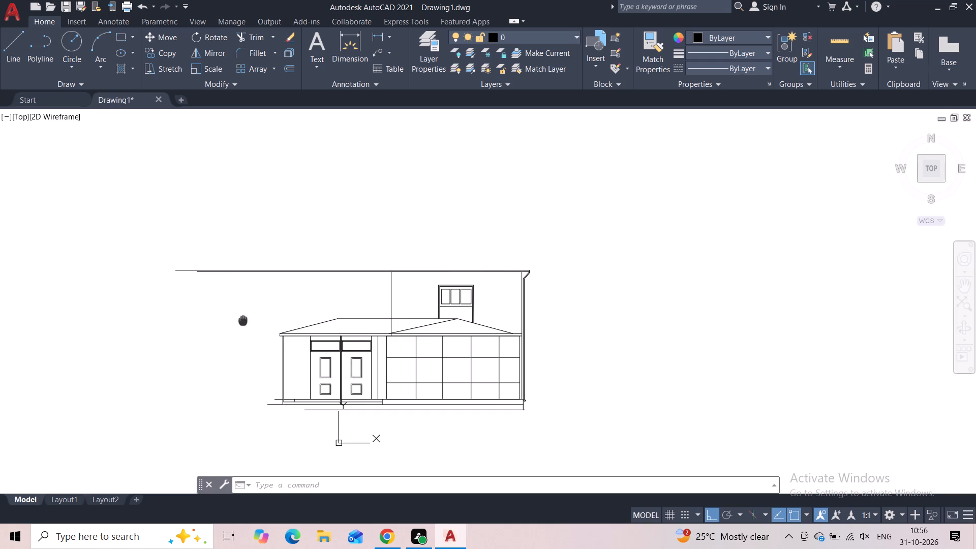
middle_click_drag(243, 319, 288, 284)
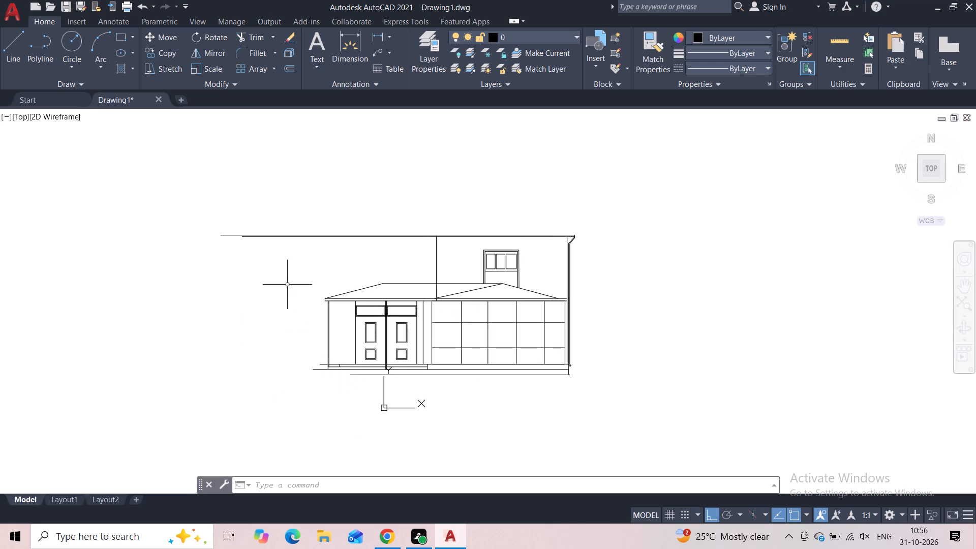
middle_click_drag(290, 282, 343, 252)
scroll(343, 252, "up", 1)
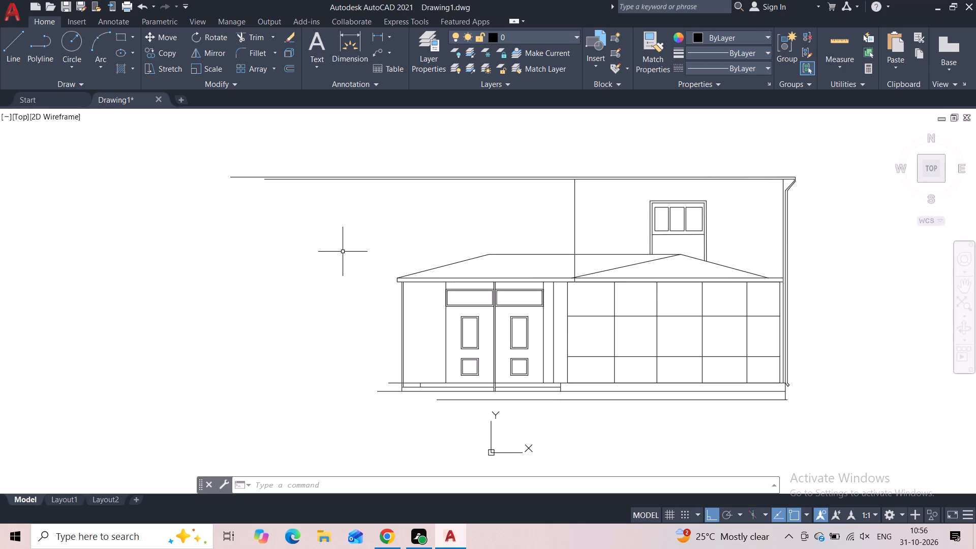
left_click(10, 47)
middle_click_drag(184, 261, 217, 187)
left_click(466, 328)
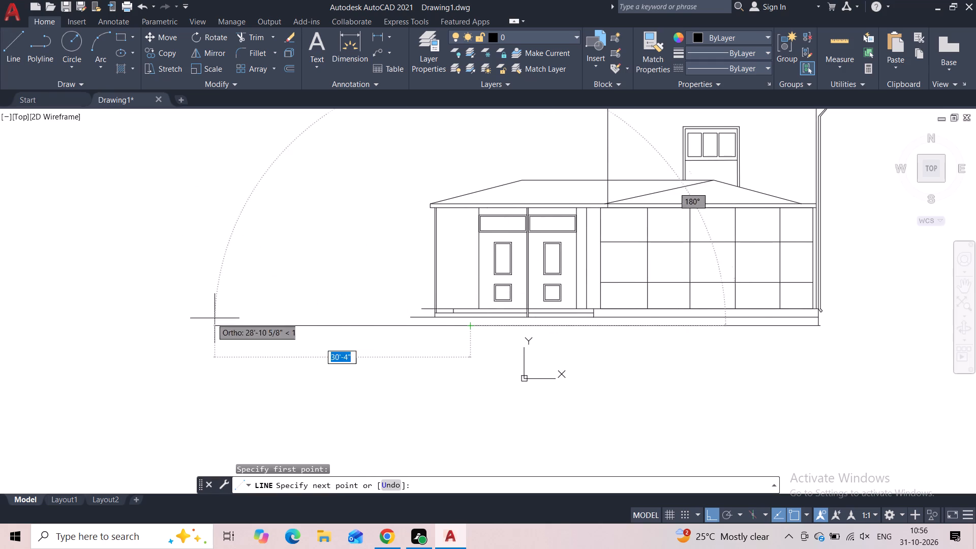
left_click(175, 318)
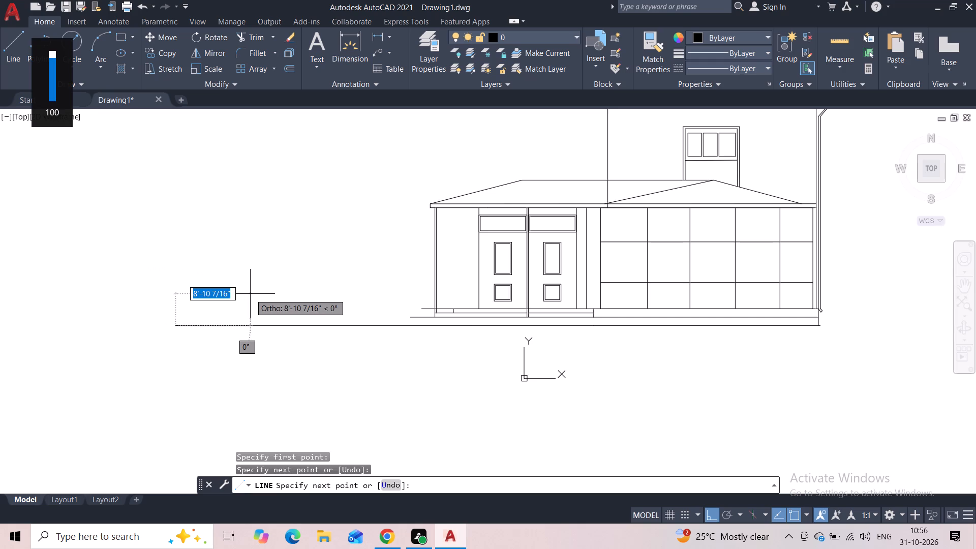
key("Escape")
Continue the middle base line with a horizontal line about 28'-9" long leftward from its left end.
scroll(366, 314, "up", 1)
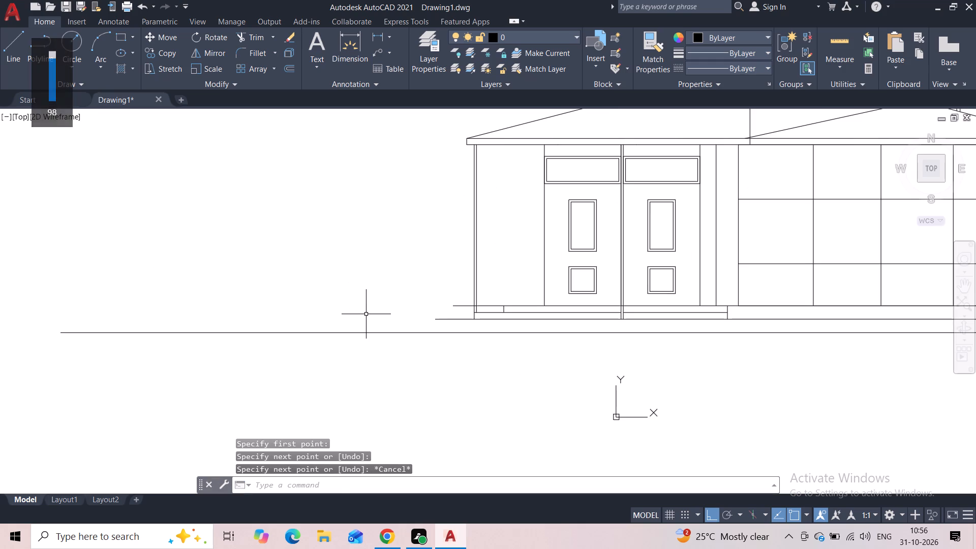
key("space")
left_click(436, 321)
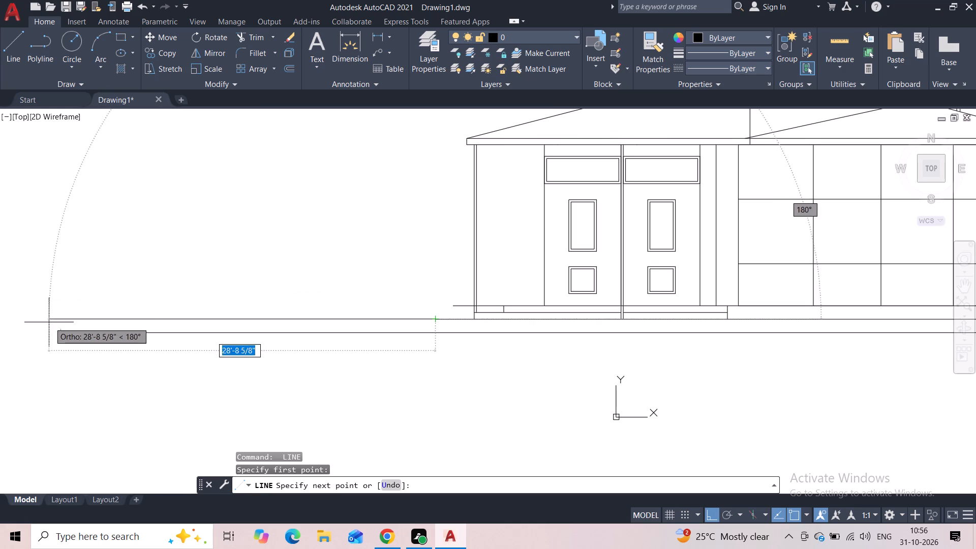
left_click(49, 322)
key("Escape")
Continue the top base line leftward from its left end, stopping directly above the middle base line's left end.
scroll(390, 291, "up", 2)
key("space")
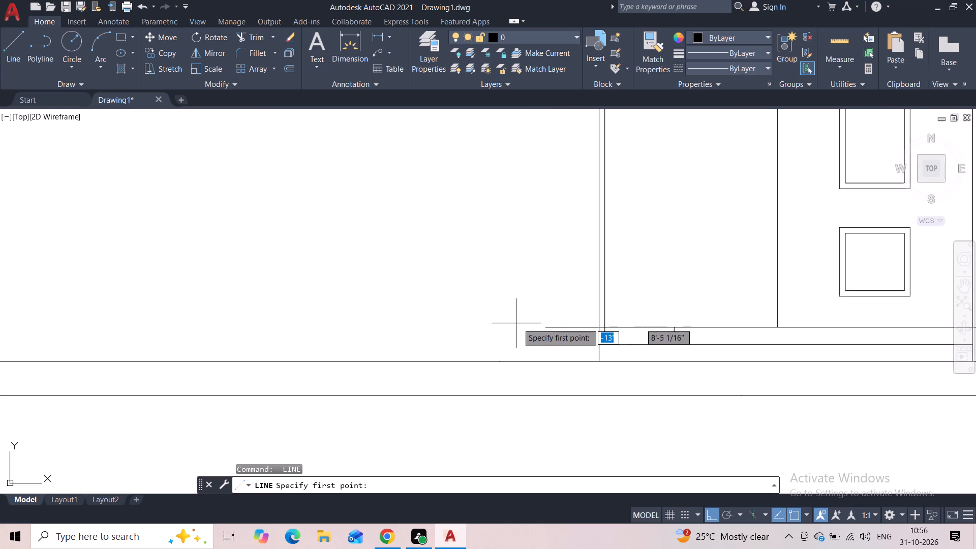
left_click(543, 328)
middle_click_drag(324, 307, 546, 284)
scroll(529, 288, "down", 2)
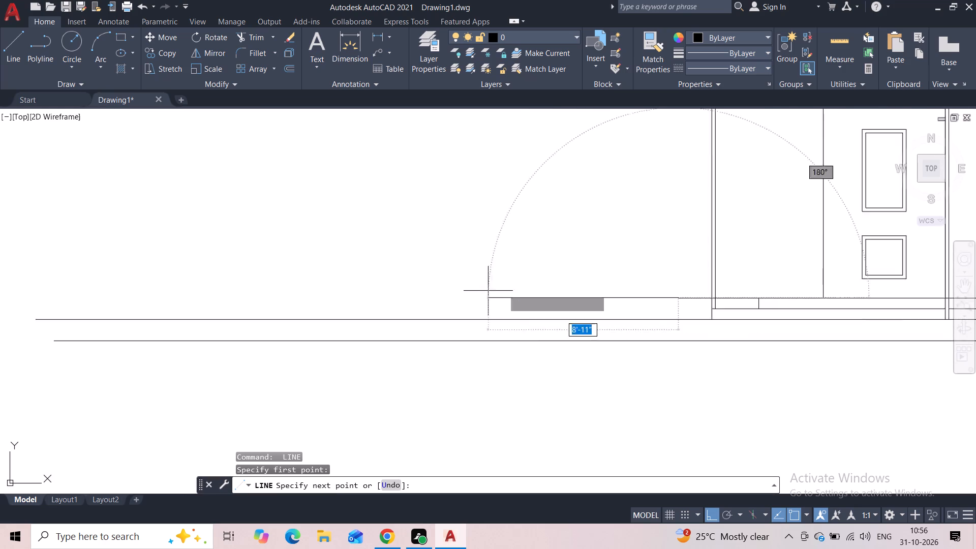
scroll(449, 292, "down", 1)
left_click(295, 298)
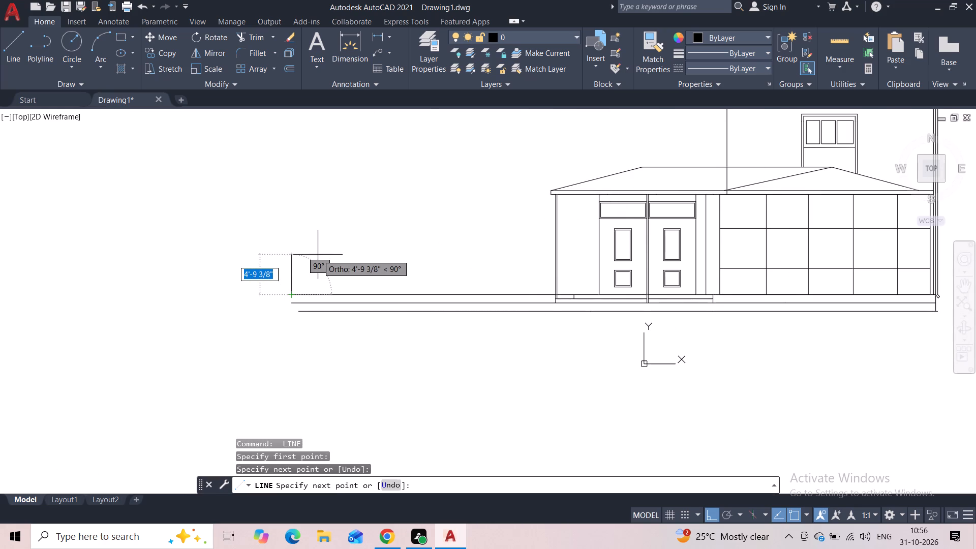
key("Escape")
Draw a rectangle about 10'-9" wide and 12'-8" high standing on the top base line, left of the pitched-roof bay.
middle_click_drag(499, 281, 428, 348)
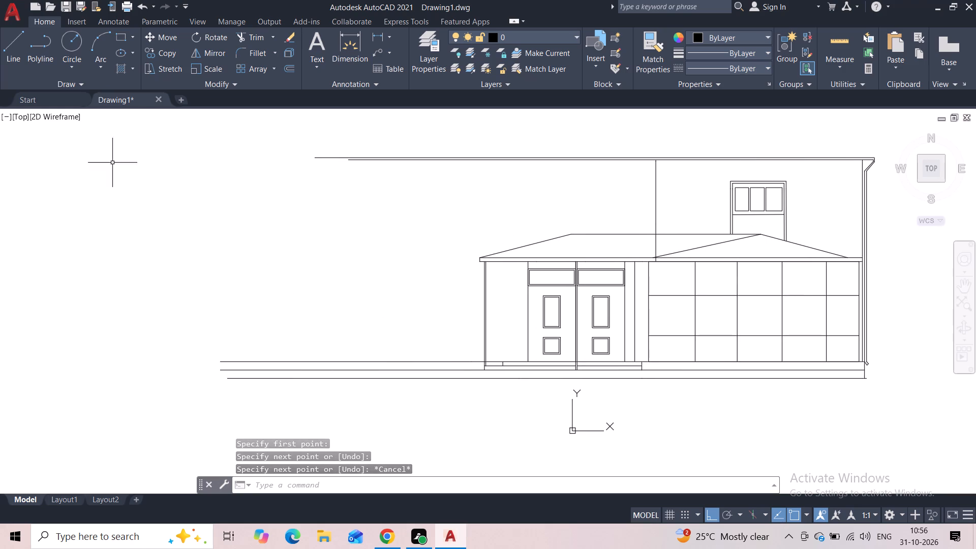
left_click(115, 33)
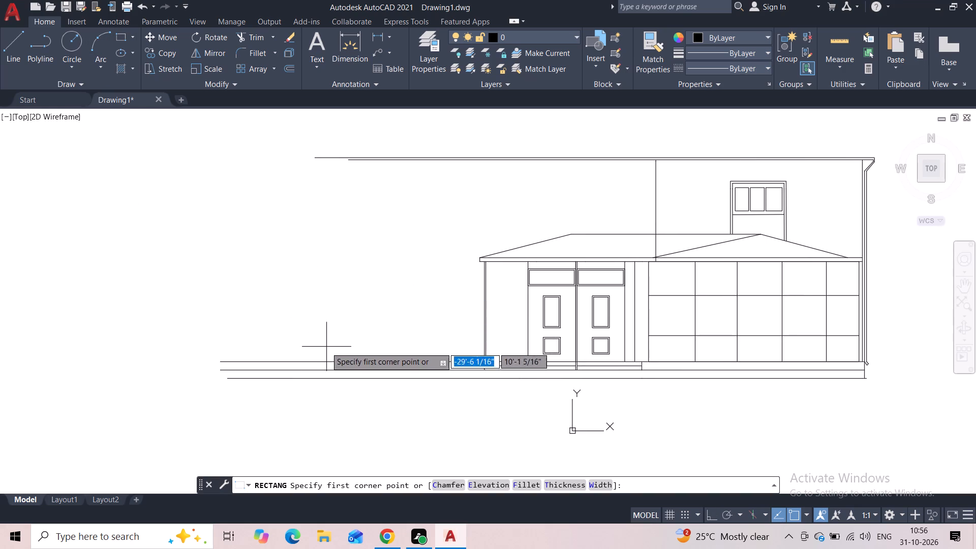
left_click(312, 359)
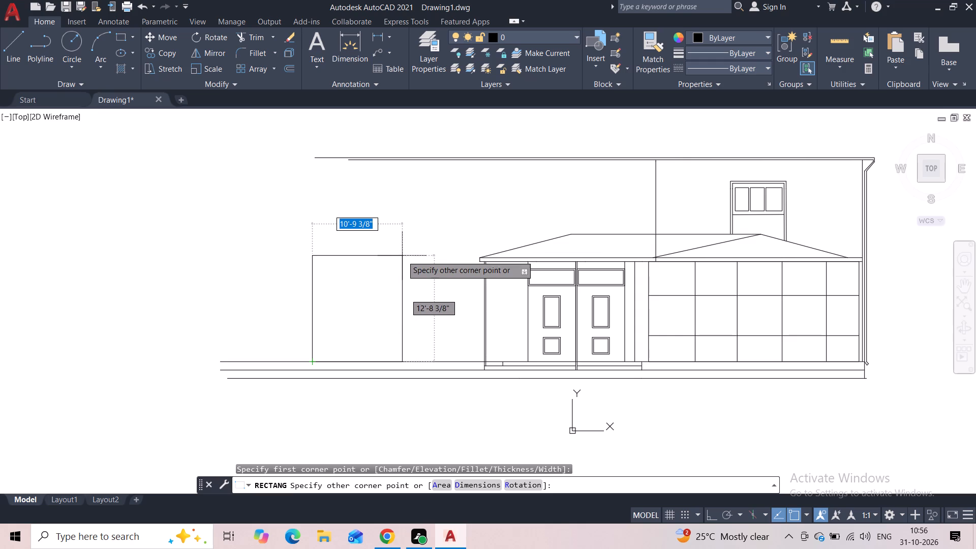
left_click(402, 257)
Offset the new rectangle inward by 2".
left_click_drag(395, 249, 393, 257)
left_click(378, 284)
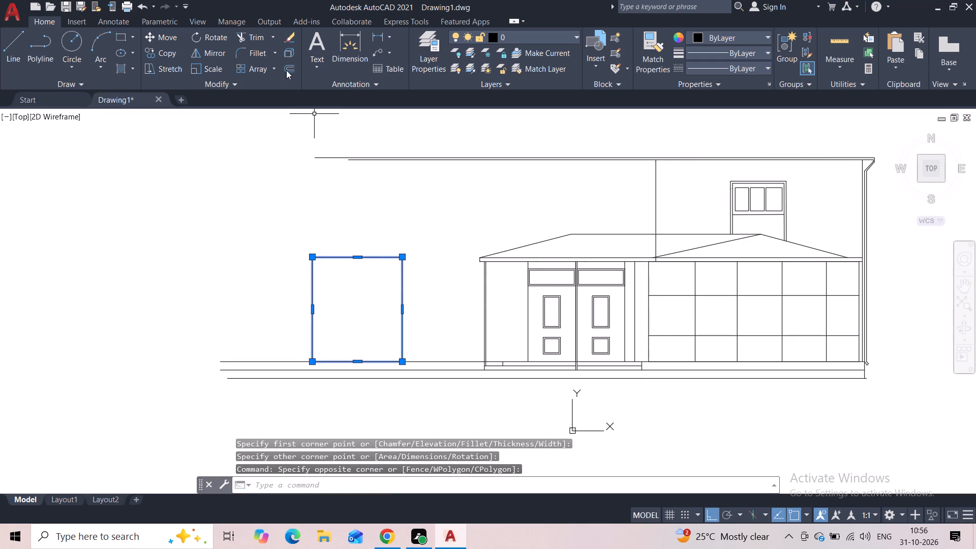
left_click(286, 69)
type("2\"")
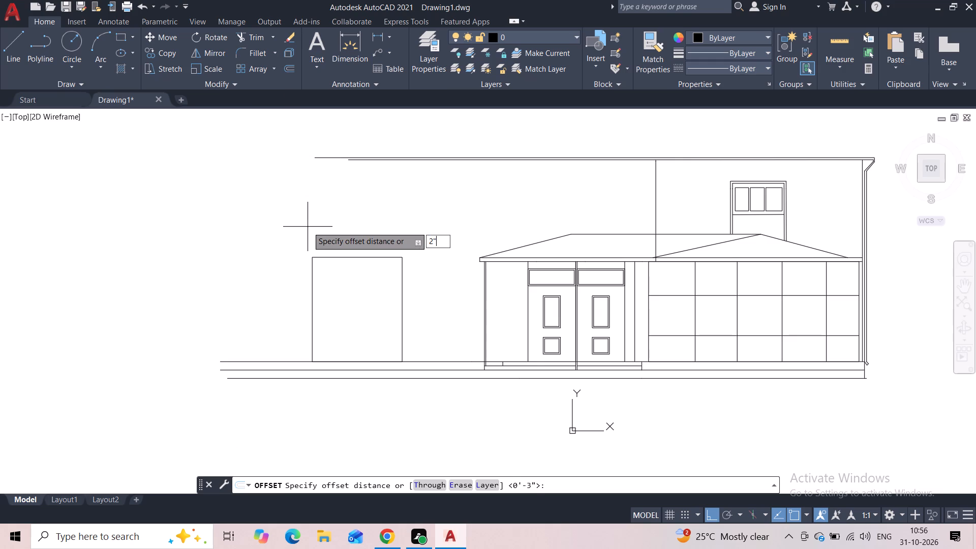
key("Return")
left_click(347, 282)
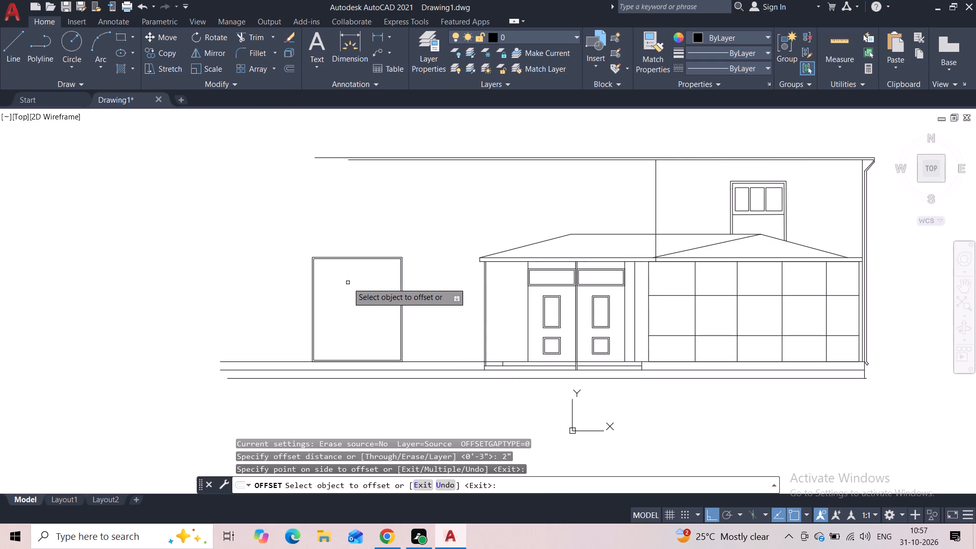
Draw a horizontal band outline from the framed opening's top-right corner, overhanging both sides and returning to its top-left corner.
key("Escape")
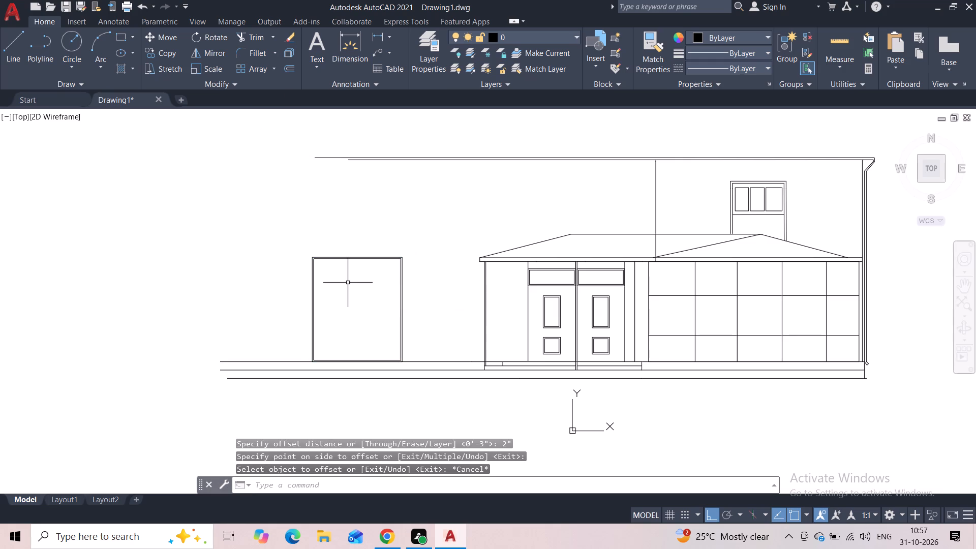
left_click(26, 60)
left_click(13, 61)
scroll(420, 269, "up", 1)
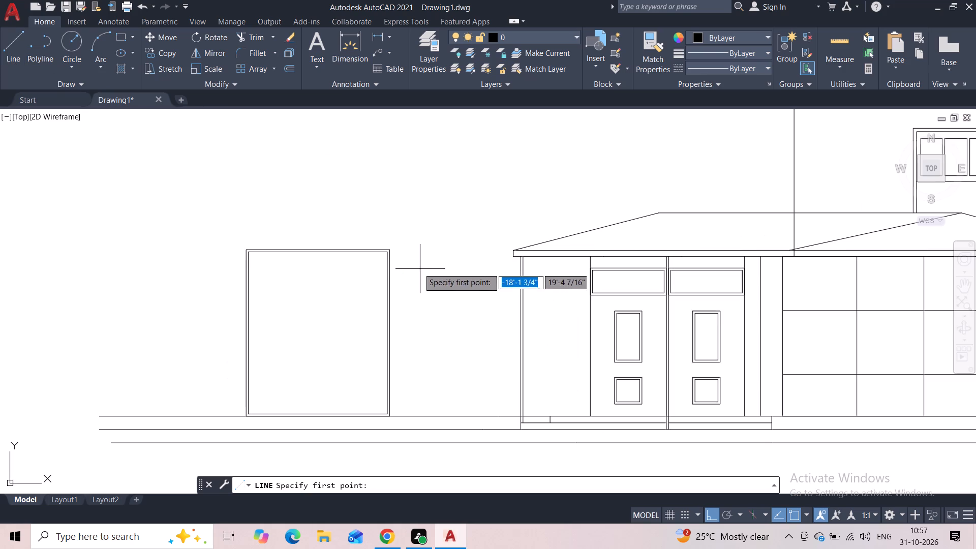
left_click(390, 249)
left_click(438, 237)
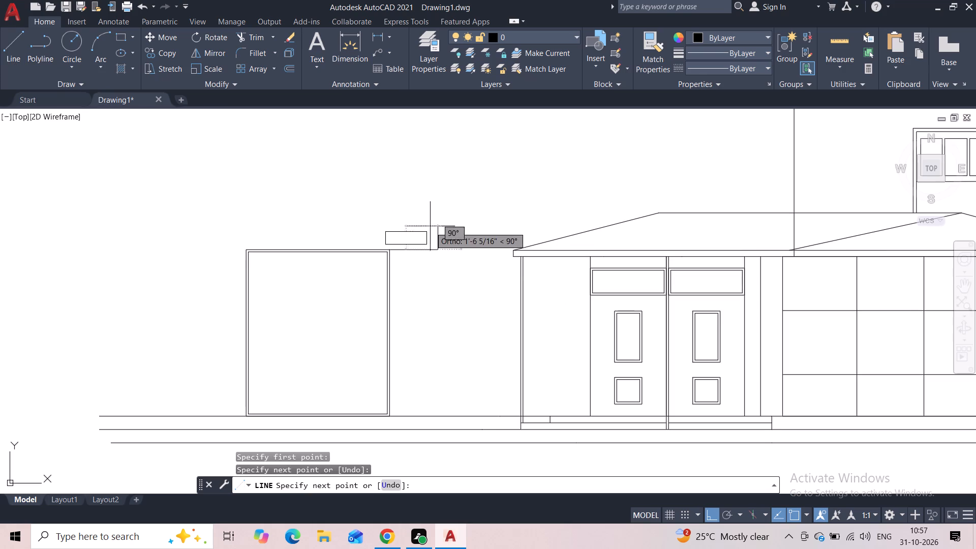
left_click(486, 222)
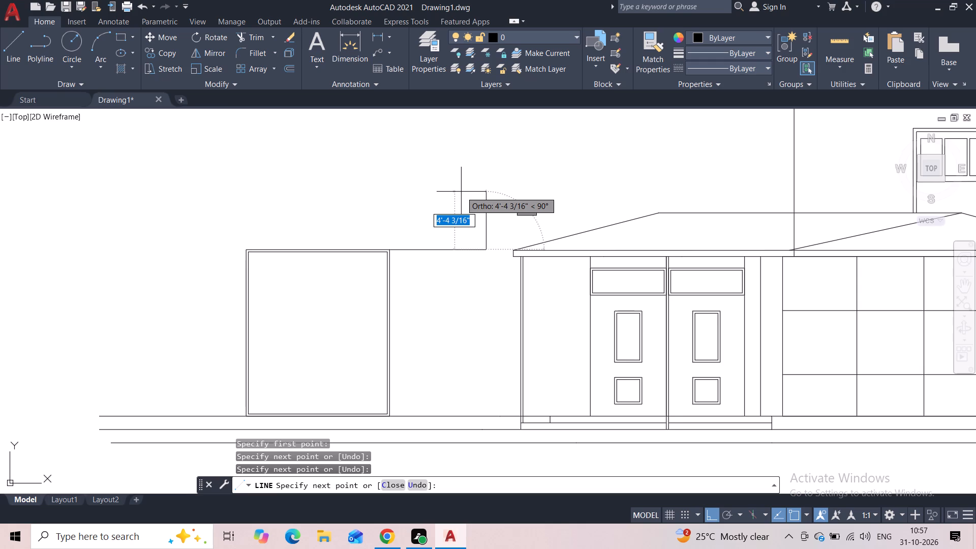
left_click(468, 225)
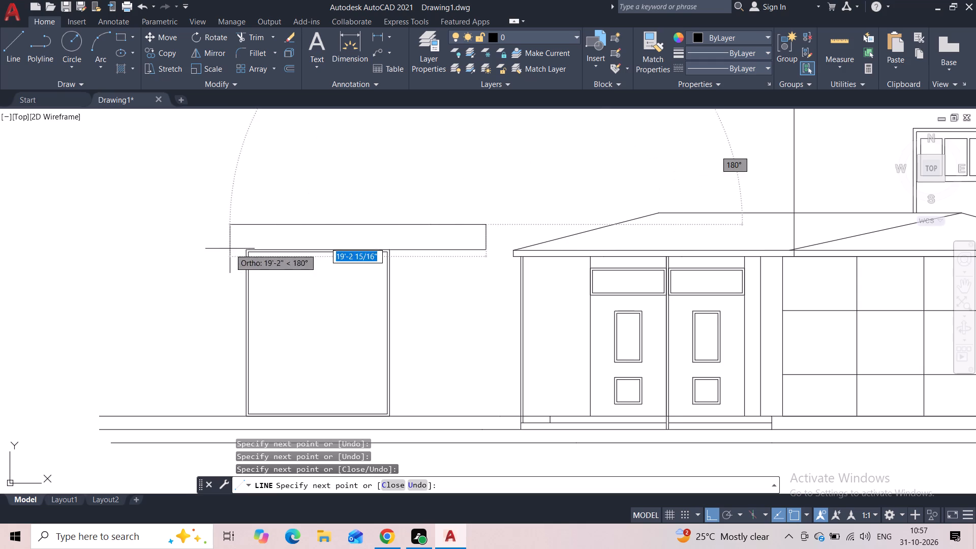
left_click(198, 255)
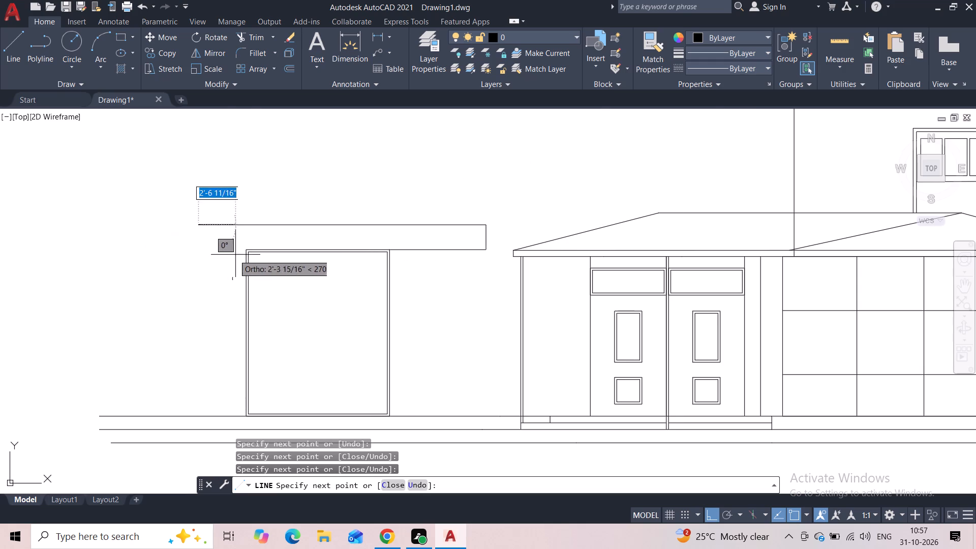
left_click(201, 249)
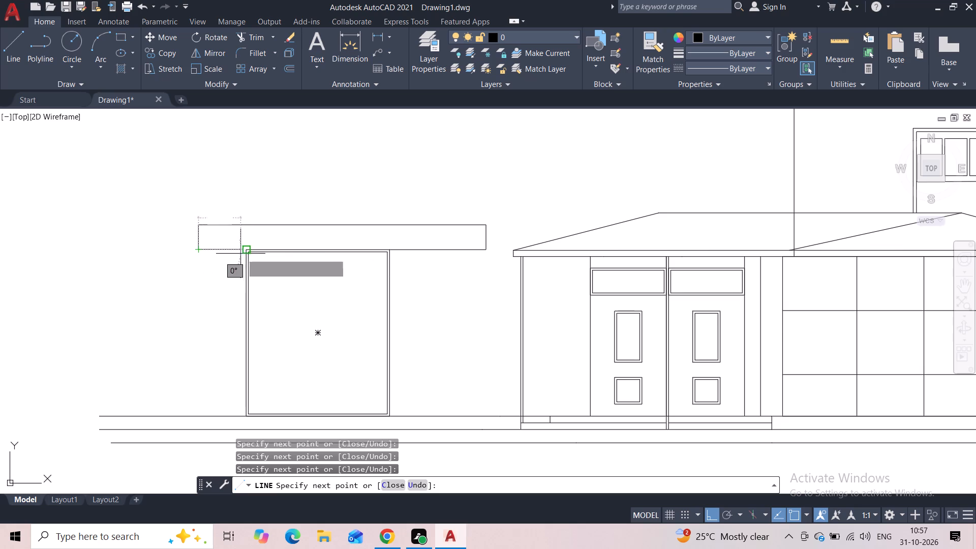
left_click(246, 254)
key("Escape")
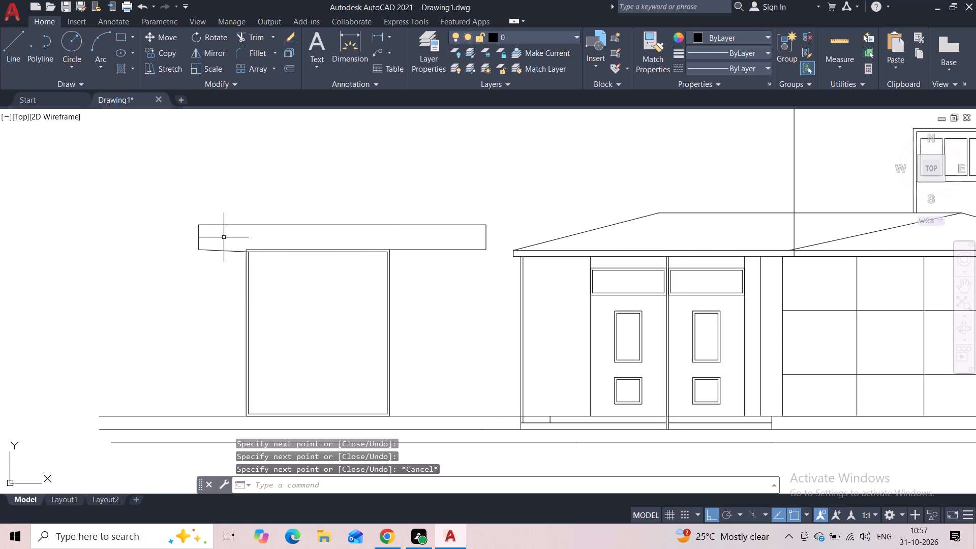
Replace the slanted line beneath the band's left overhang with a horizontal line from the opening's outer top-left corner to the band's end.
middle_click_drag(220, 240, 290, 240)
scroll(290, 240, "up", 2)
key("space")
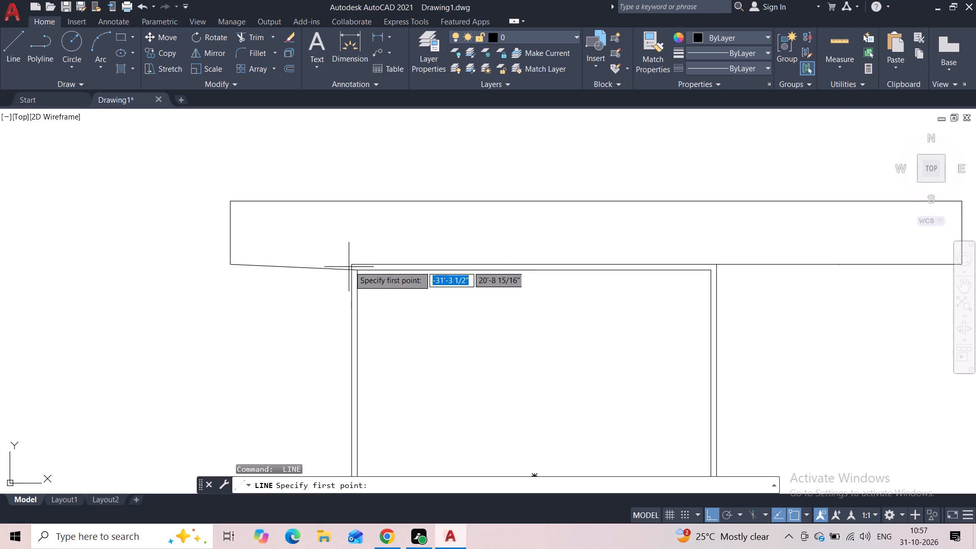
left_click(350, 265)
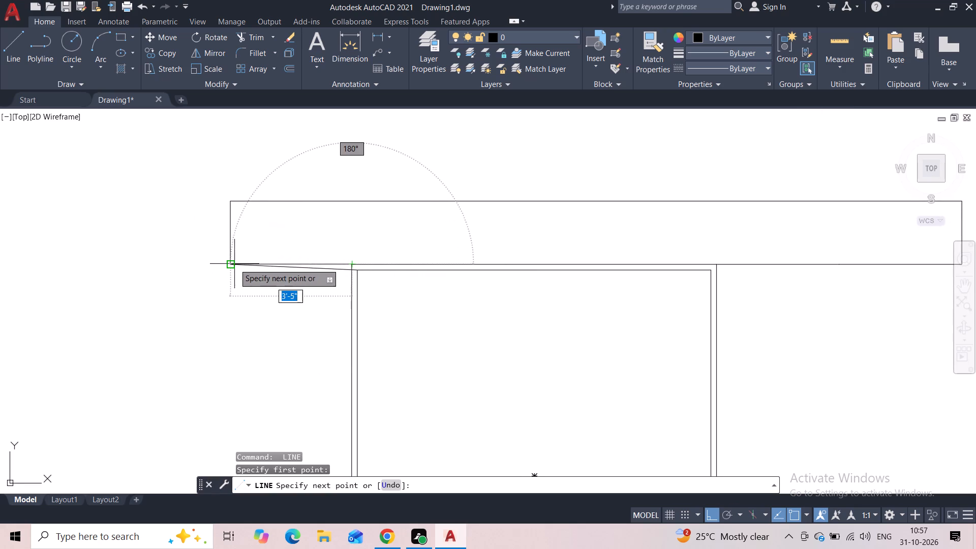
left_click(231, 264)
key("Escape")
left_click(283, 268)
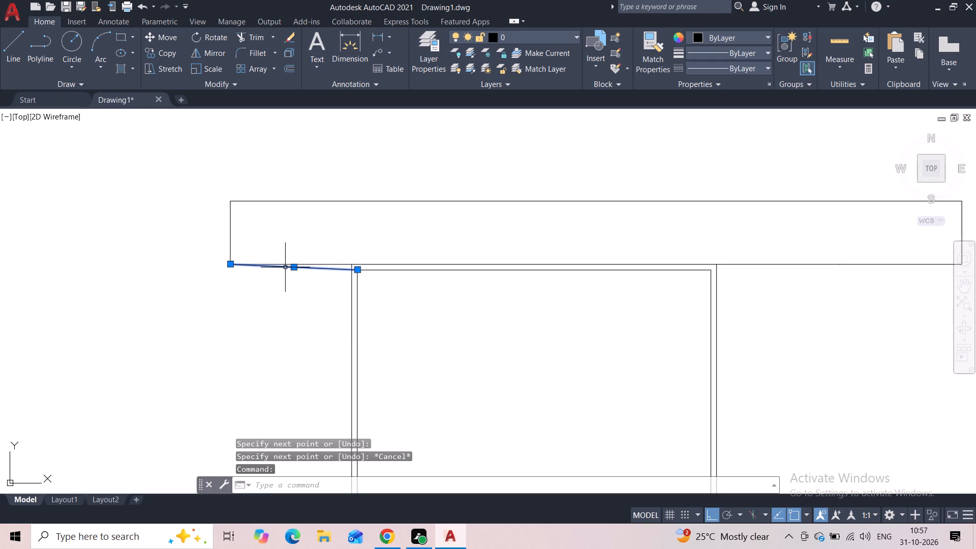
key("Delete")
Move the framed opening and the band's top, right and lower-right lines slightly to the right along the base line.
scroll(288, 267, "down", 2)
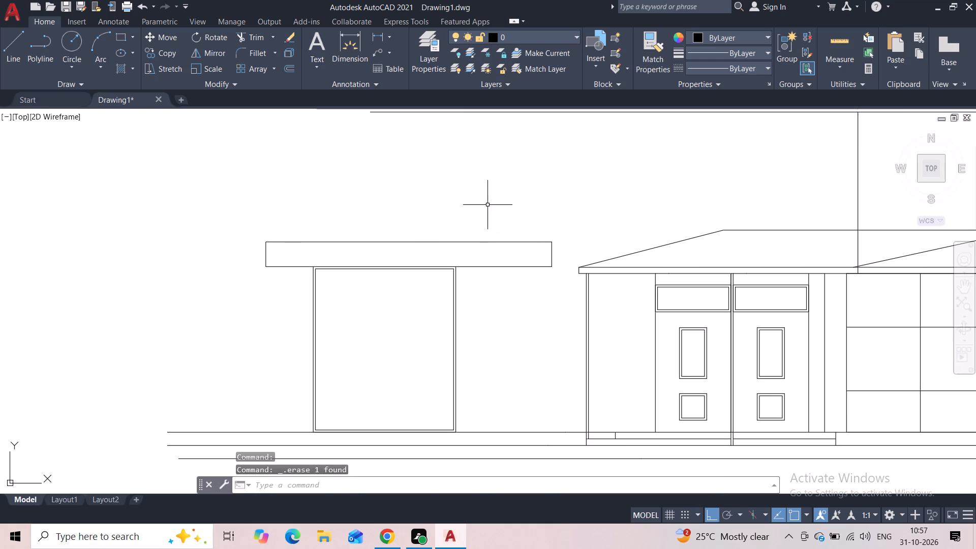
left_click(488, 204)
left_click(330, 387)
left_click(567, 236)
left_click(465, 289)
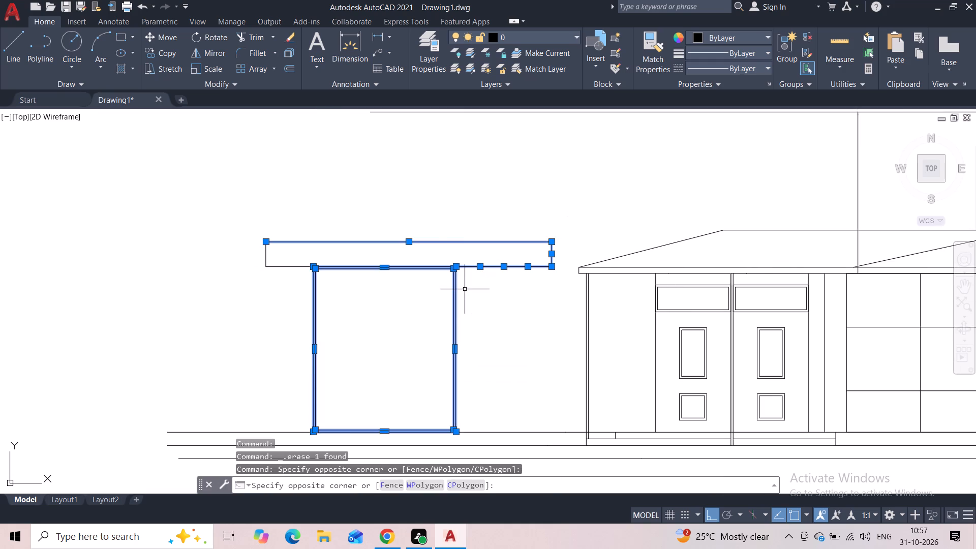
left_click(166, 43)
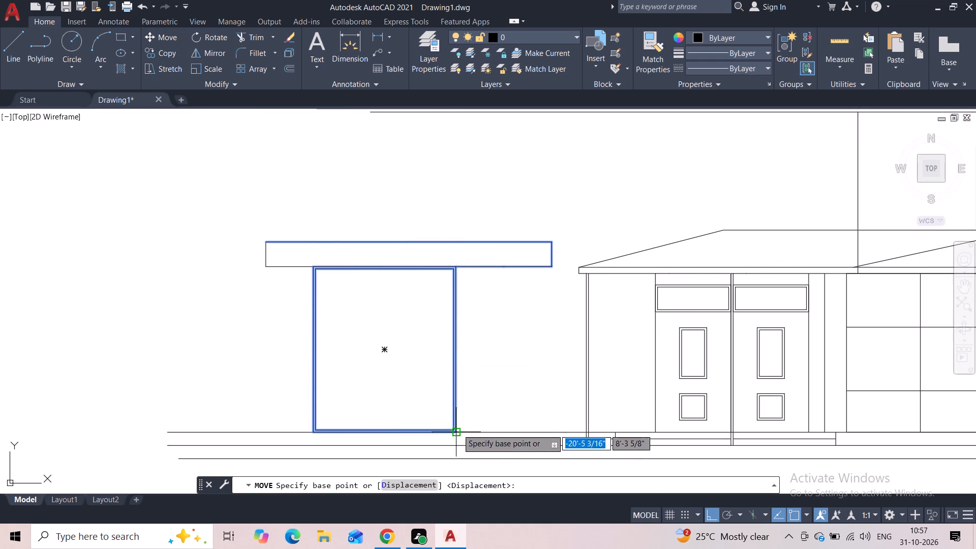
left_click(457, 430)
left_click(476, 431)
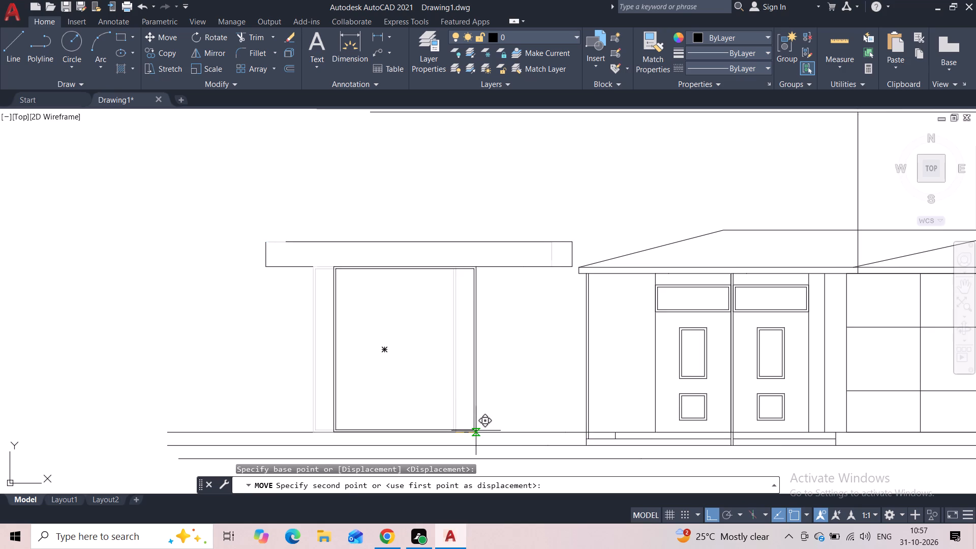
Move the band's left end line and lower-left line right to meet the left end of its top line.
left_click(298, 216)
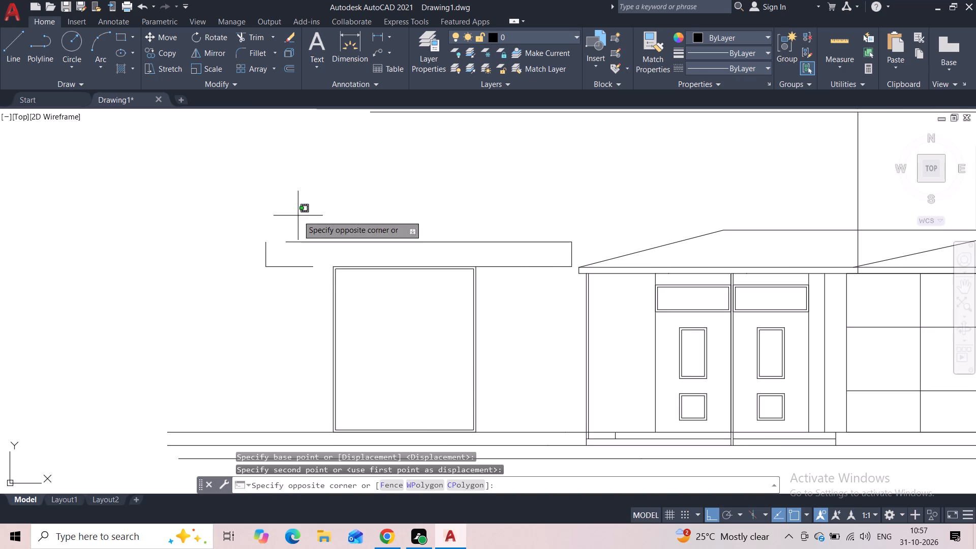
left_click(269, 226)
left_click(264, 254)
left_click(296, 263)
left_click(272, 280)
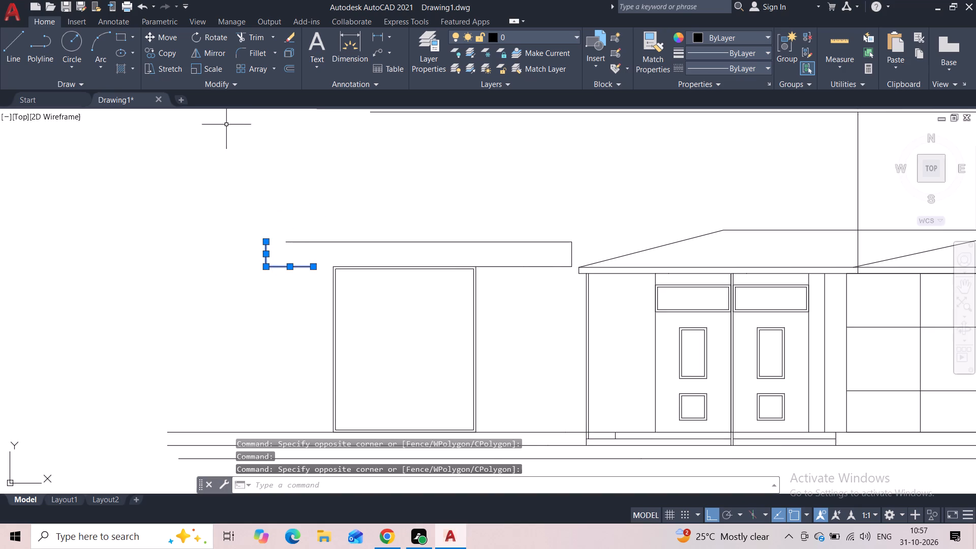
left_click(164, 42)
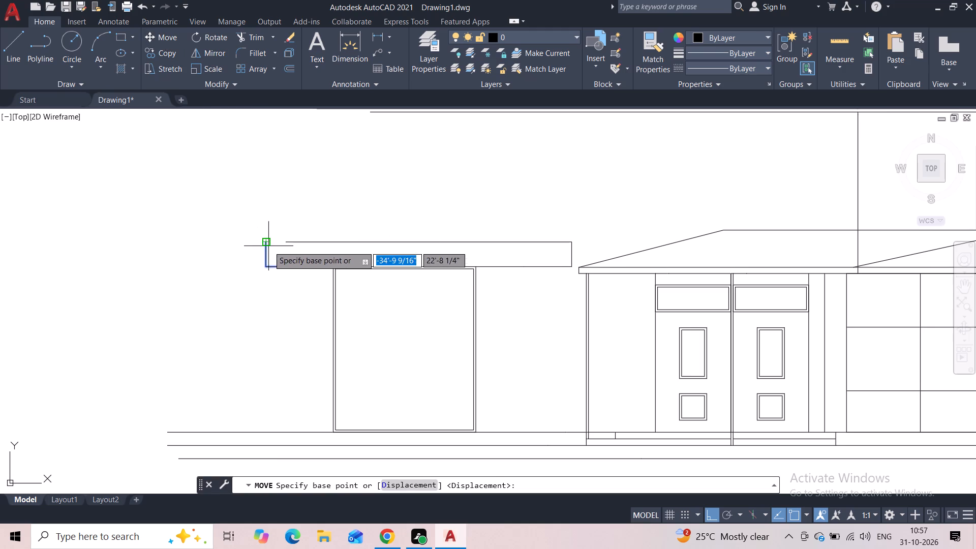
left_click(268, 246)
left_click(290, 244)
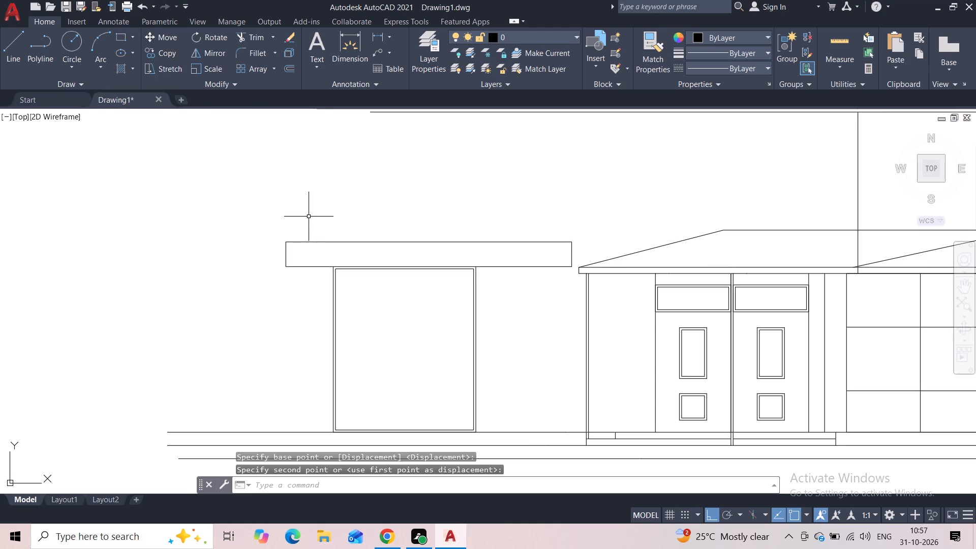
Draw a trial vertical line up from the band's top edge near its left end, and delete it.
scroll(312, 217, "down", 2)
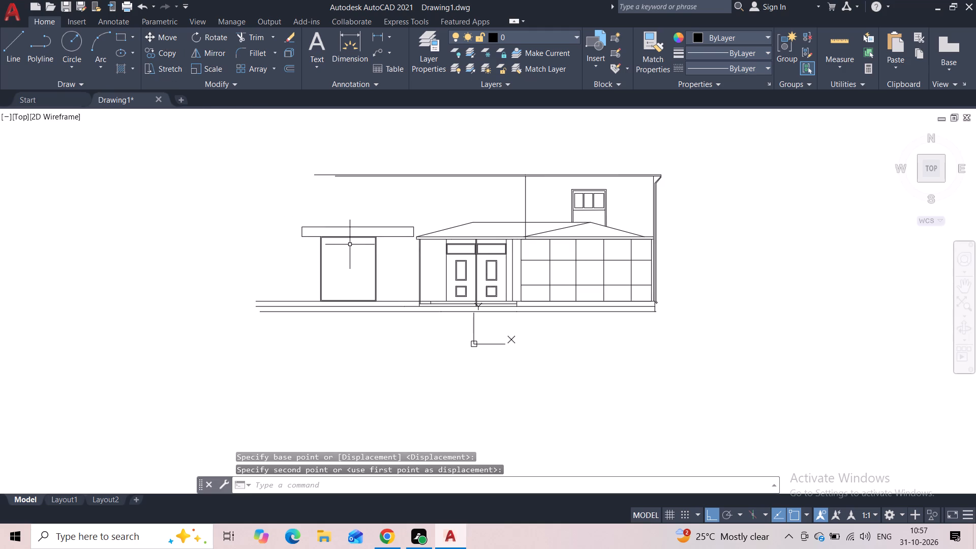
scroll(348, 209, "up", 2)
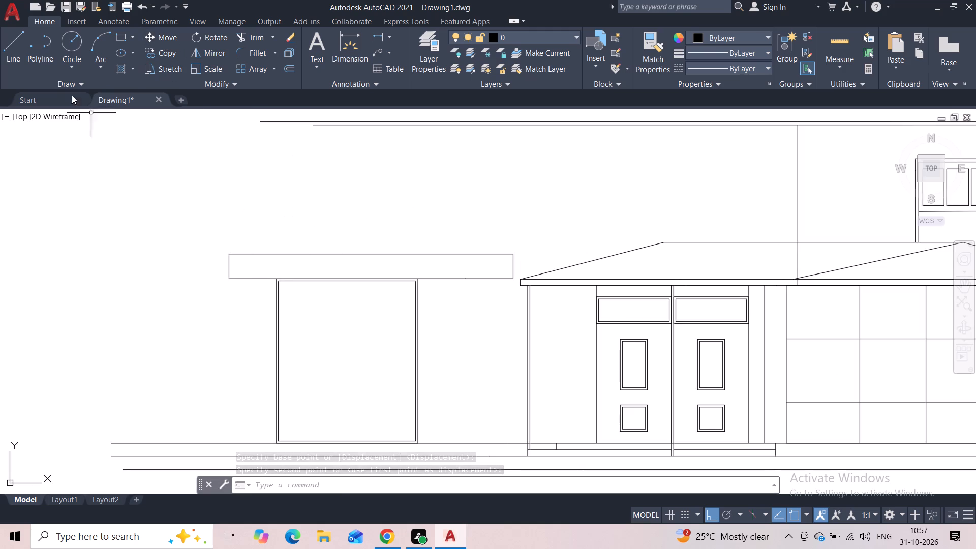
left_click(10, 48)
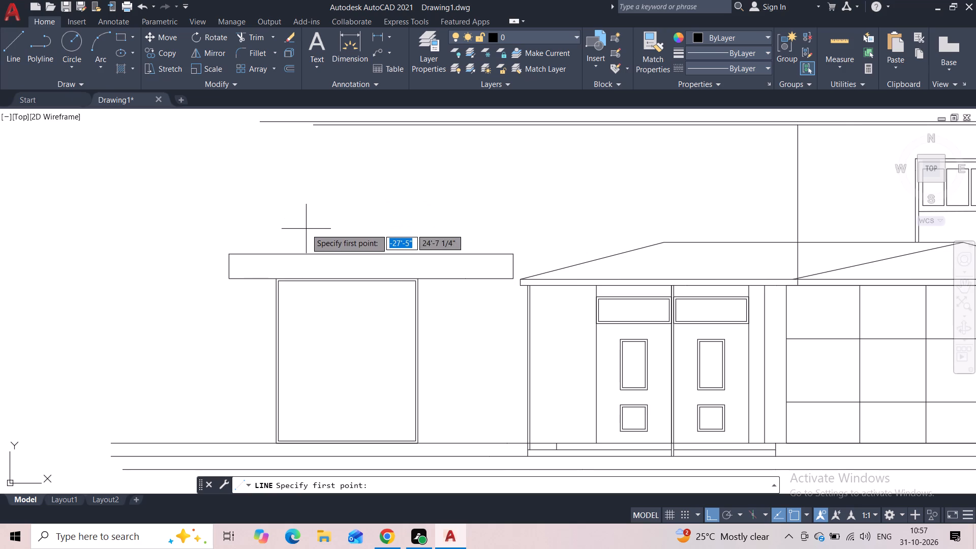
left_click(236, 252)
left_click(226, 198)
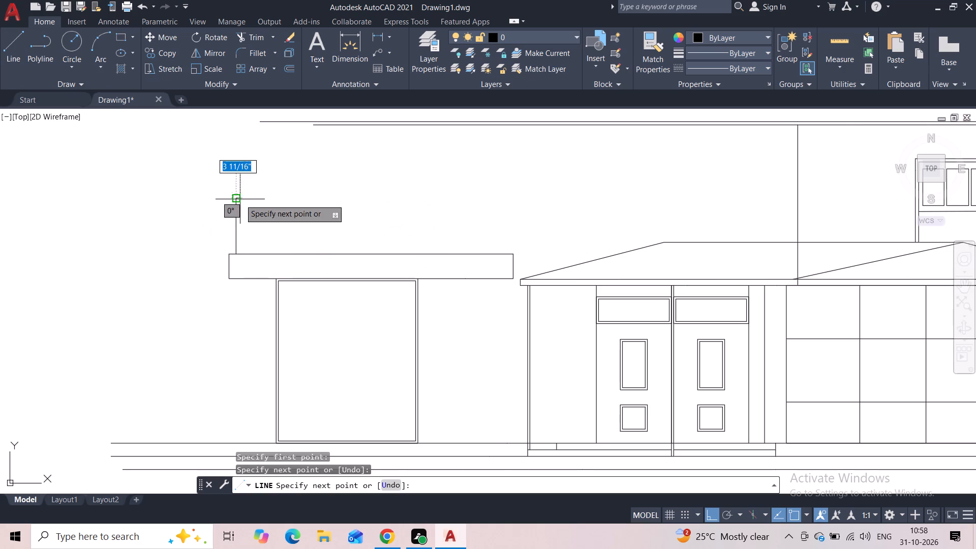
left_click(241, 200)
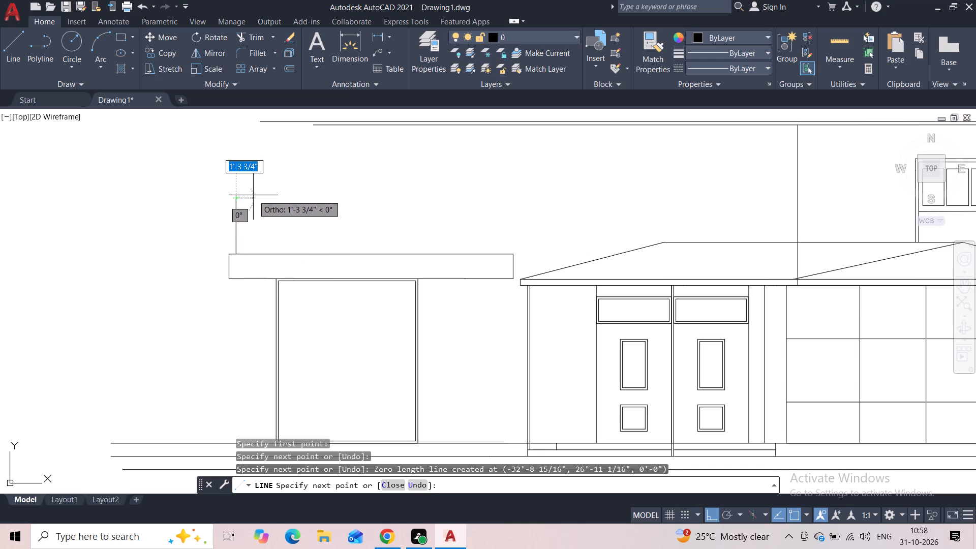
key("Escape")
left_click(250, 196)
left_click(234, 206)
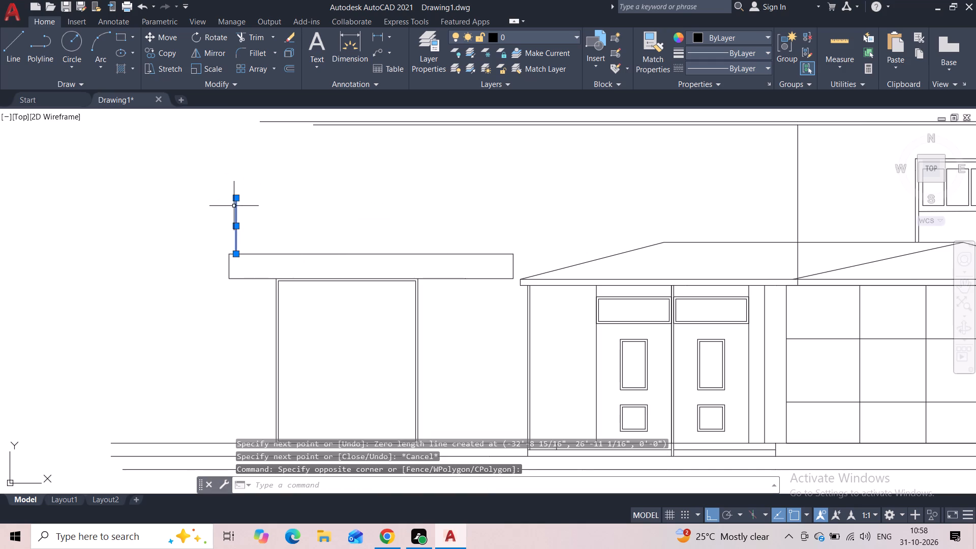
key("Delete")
Draw a narrow post about 7" wide and 3'-9" high on the band's top edge near its left end.
left_click(17, 60)
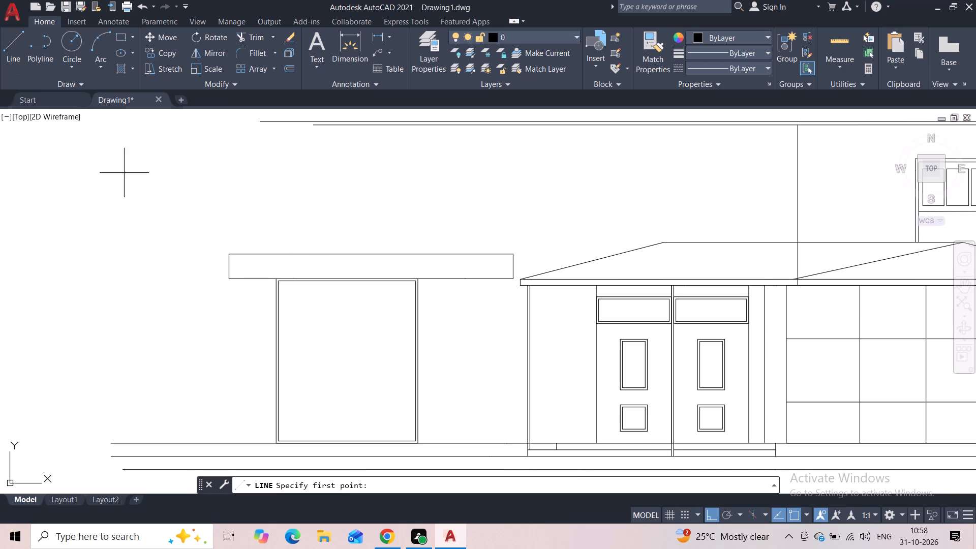
left_click(239, 253)
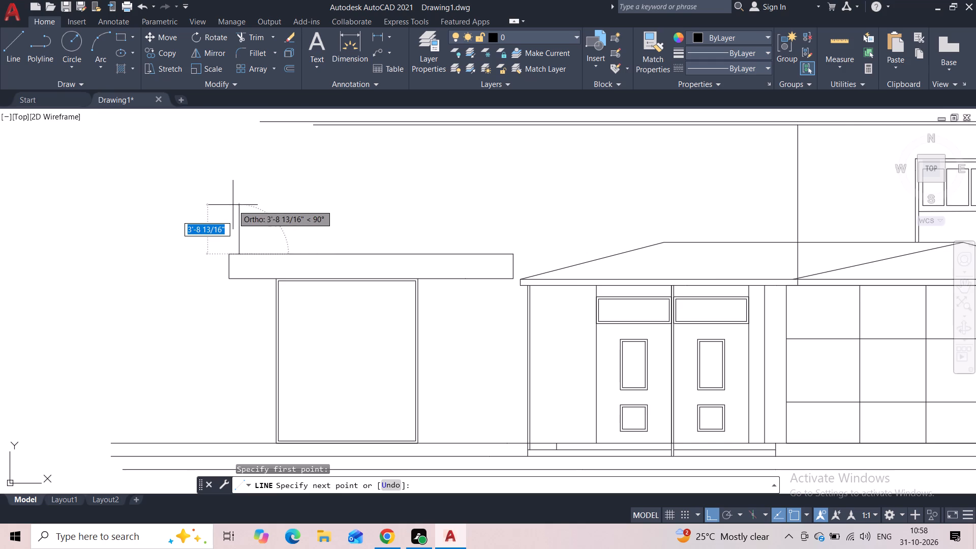
left_click(233, 205)
left_click(245, 210)
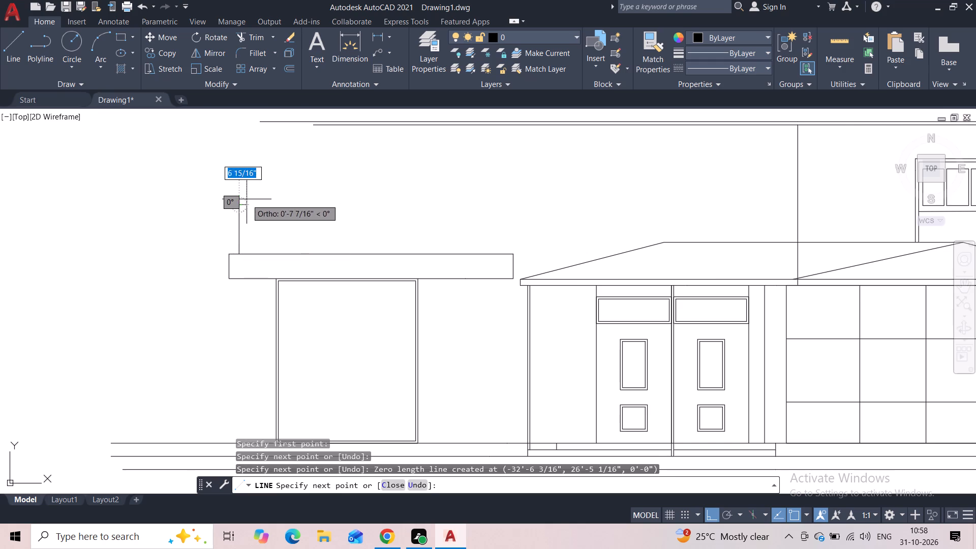
left_click(247, 199)
left_click(248, 250)
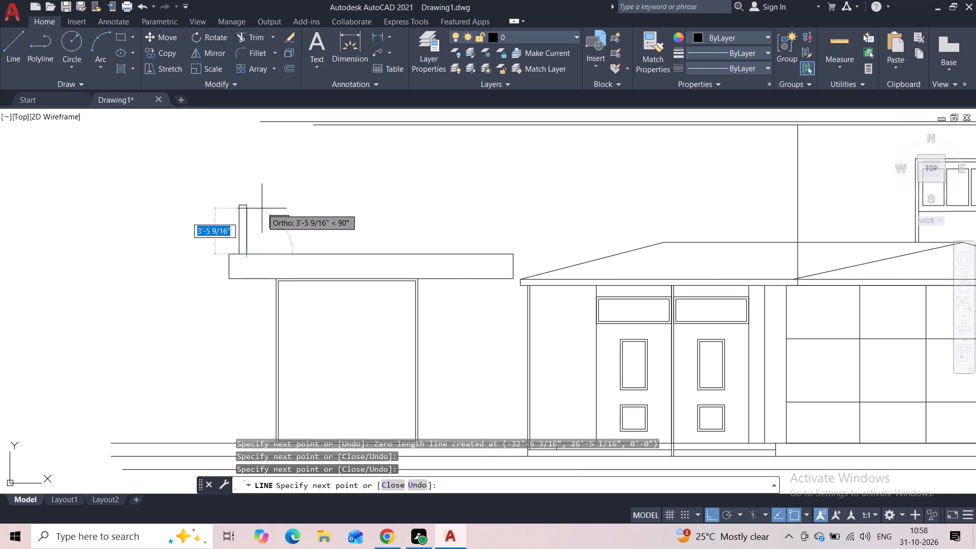
scroll(261, 211, "down", 1)
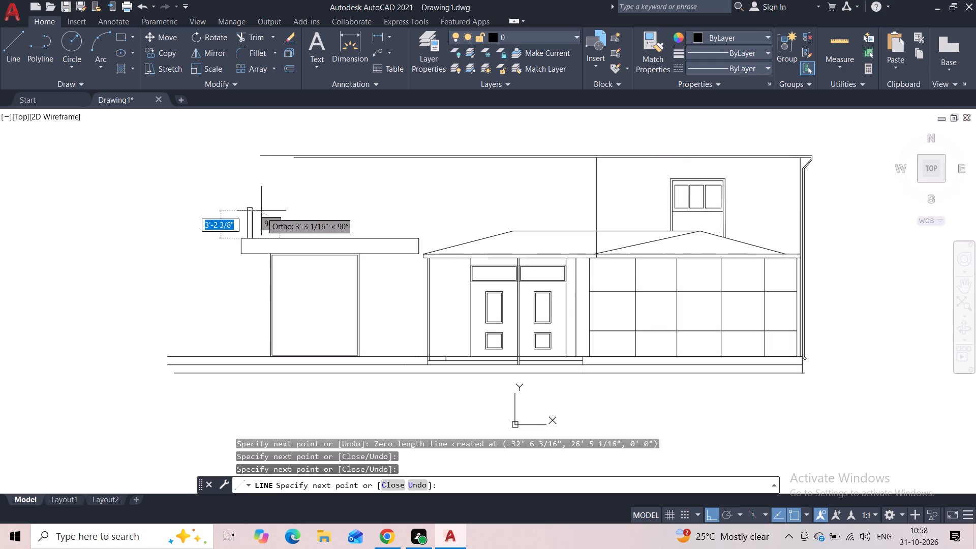
key("Escape")
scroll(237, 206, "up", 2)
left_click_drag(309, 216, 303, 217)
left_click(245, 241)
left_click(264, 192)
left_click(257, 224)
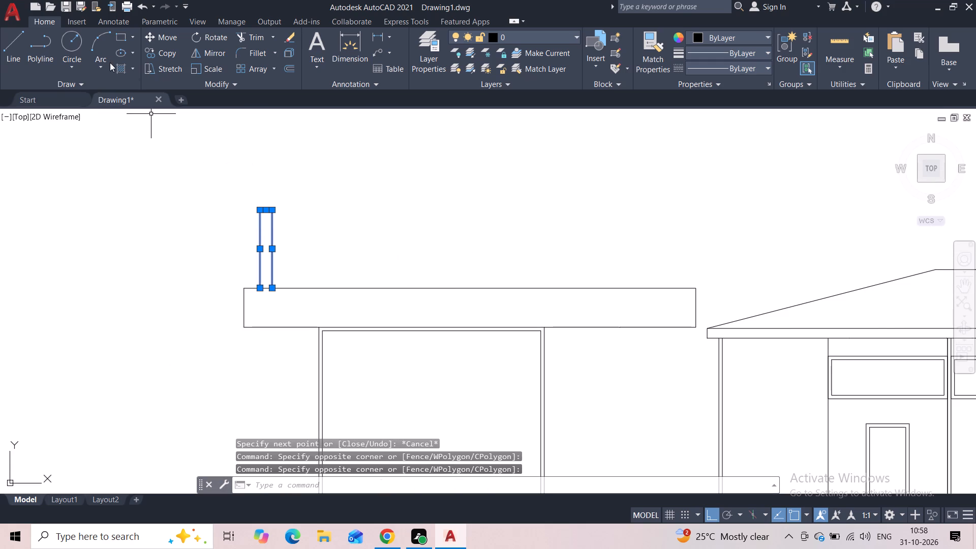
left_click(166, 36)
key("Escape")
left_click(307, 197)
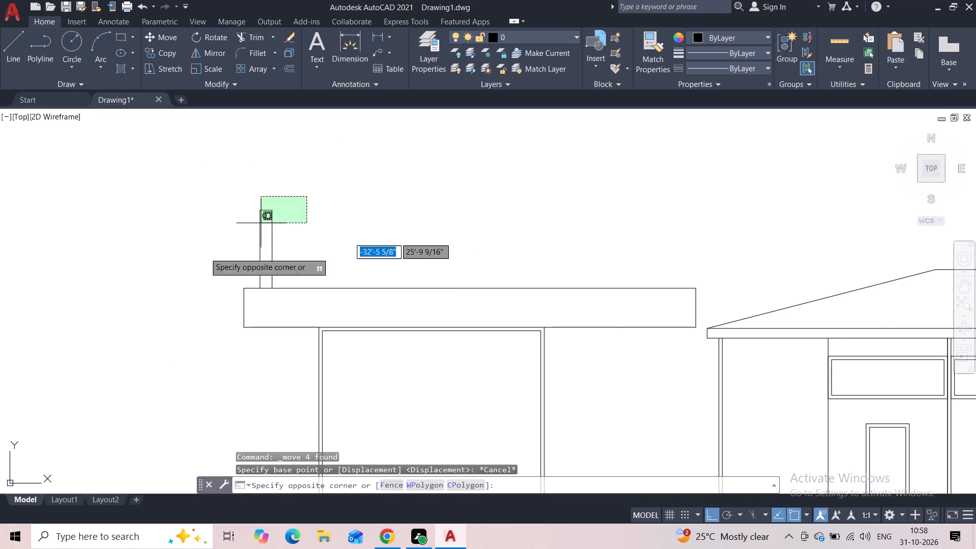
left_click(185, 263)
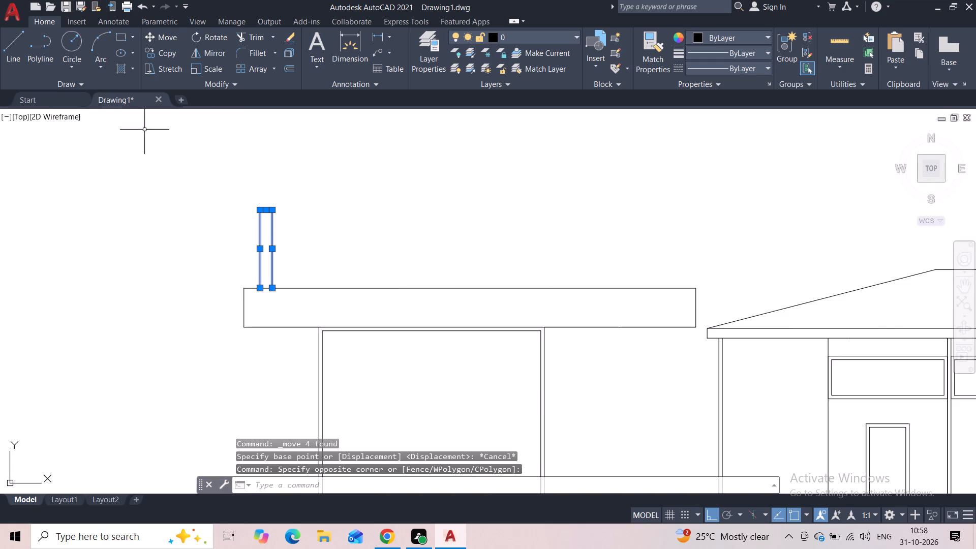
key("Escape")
Narrow the post on the band by moving its right line slightly left.
scroll(273, 241, "up", 2)
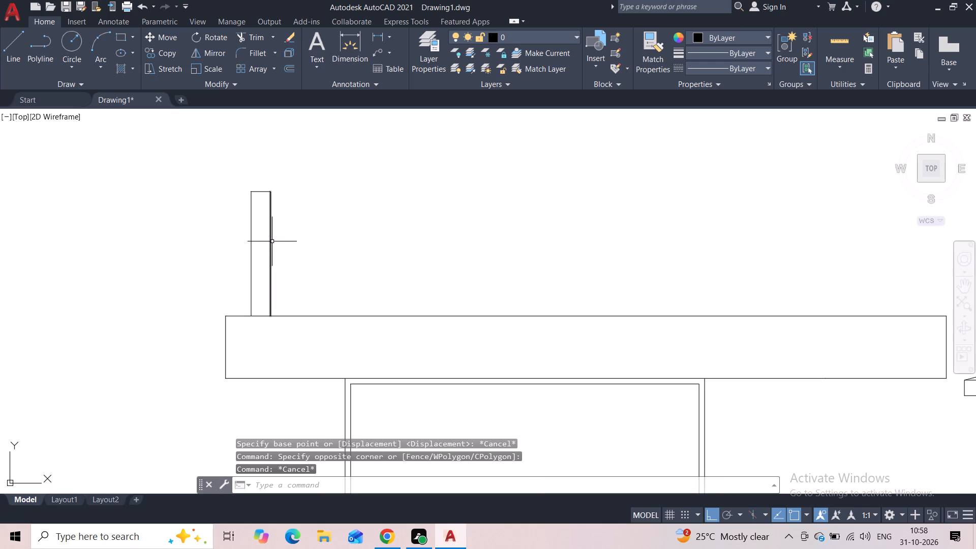
left_click(269, 239)
left_click(155, 39)
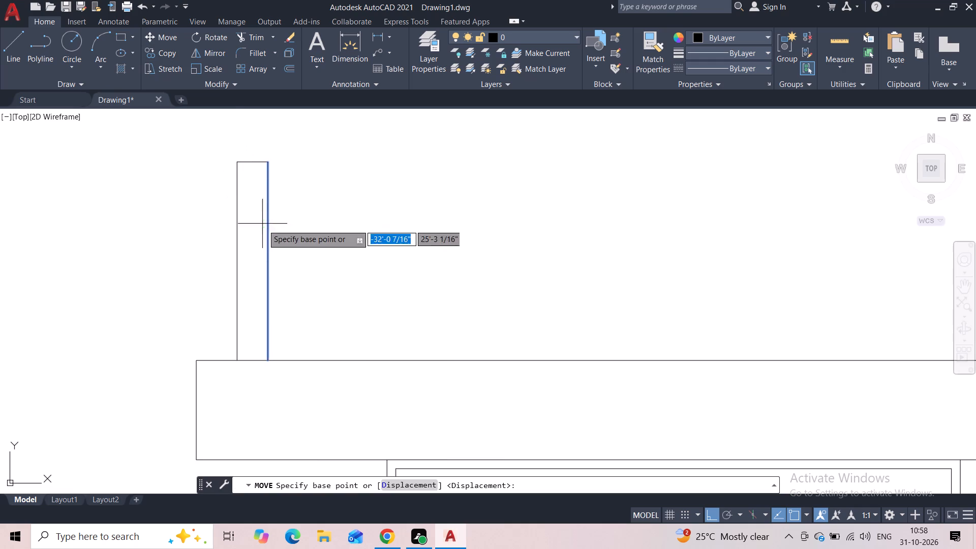
left_click(268, 244)
left_click(258, 245)
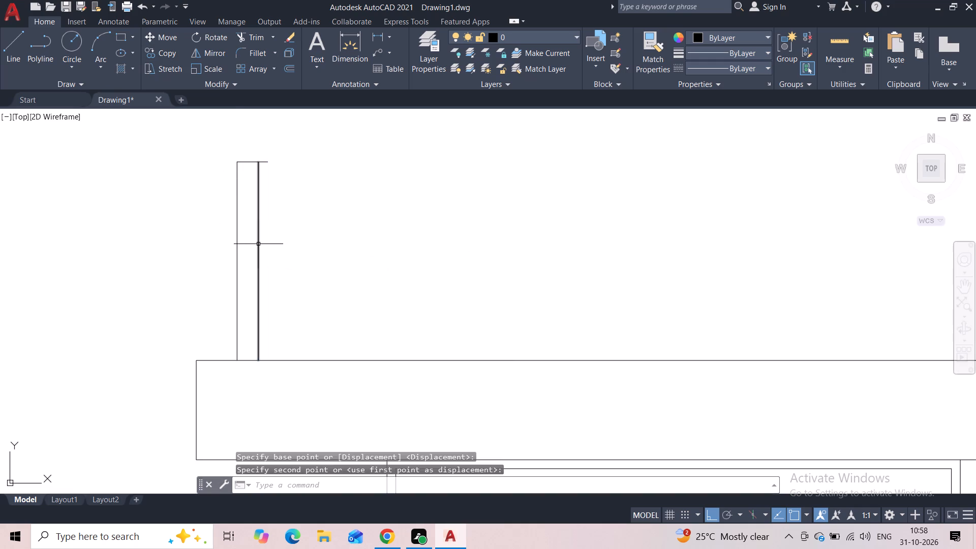
Trim the post's top line where it projects past the moved right line.
left_click(252, 41)
left_click_drag(267, 159, 267, 163)
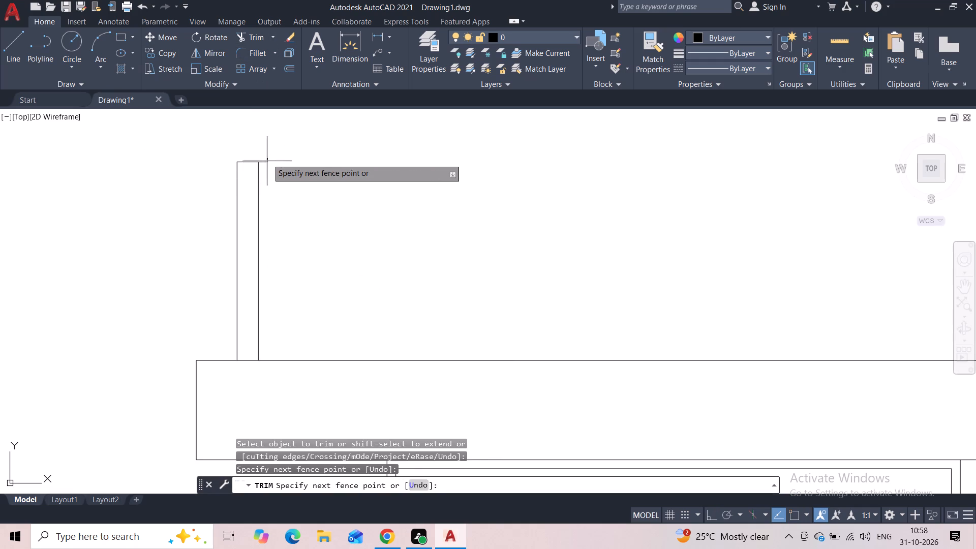
left_click_drag(267, 163, 266, 165)
key("Escape")
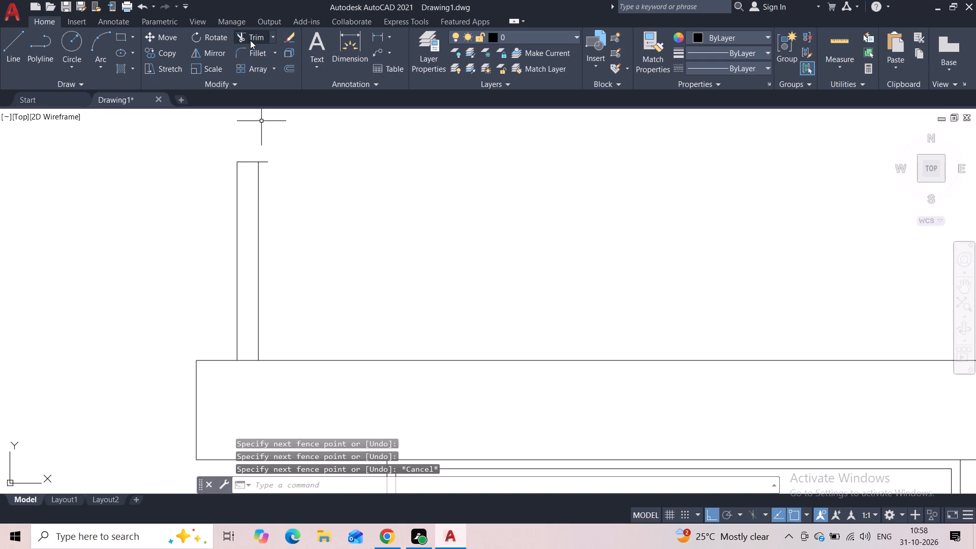
left_click(250, 40)
scroll(274, 173, "up", 2)
left_click_drag(243, 130, 239, 195)
key("Escape")
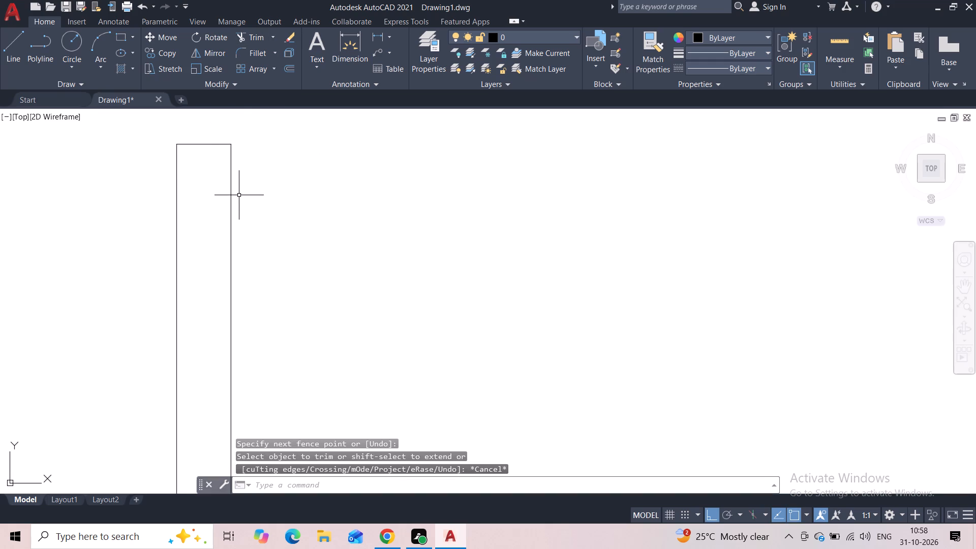
Copy the post to four more roughly evenly spaced positions along the band's top edge, the last near its right end.
scroll(241, 189, "down", 1)
left_click(246, 163)
left_click(191, 219)
left_click_drag(230, 137, 226, 157)
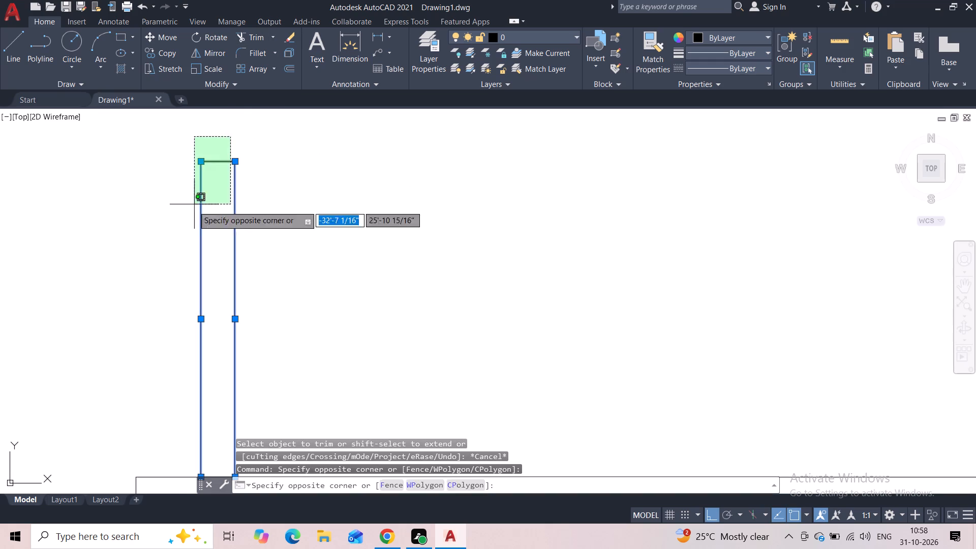
left_click(193, 206)
scroll(197, 209, "down", 3)
left_click(166, 55)
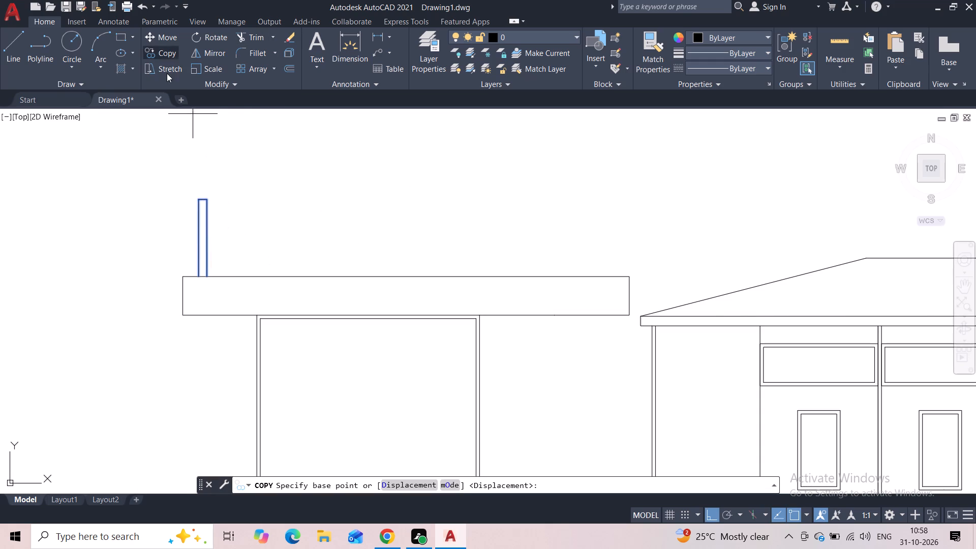
left_click(211, 273)
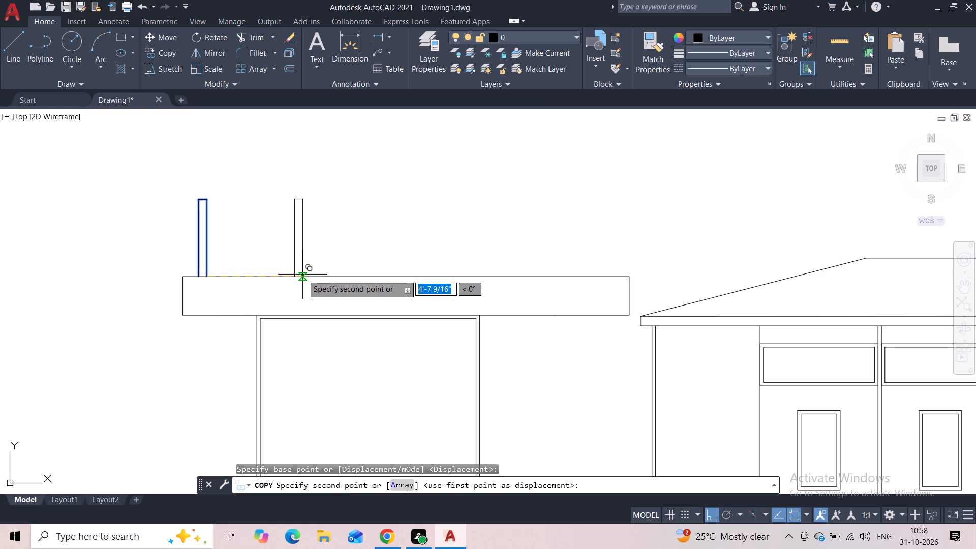
left_click(302, 274)
left_click(412, 270)
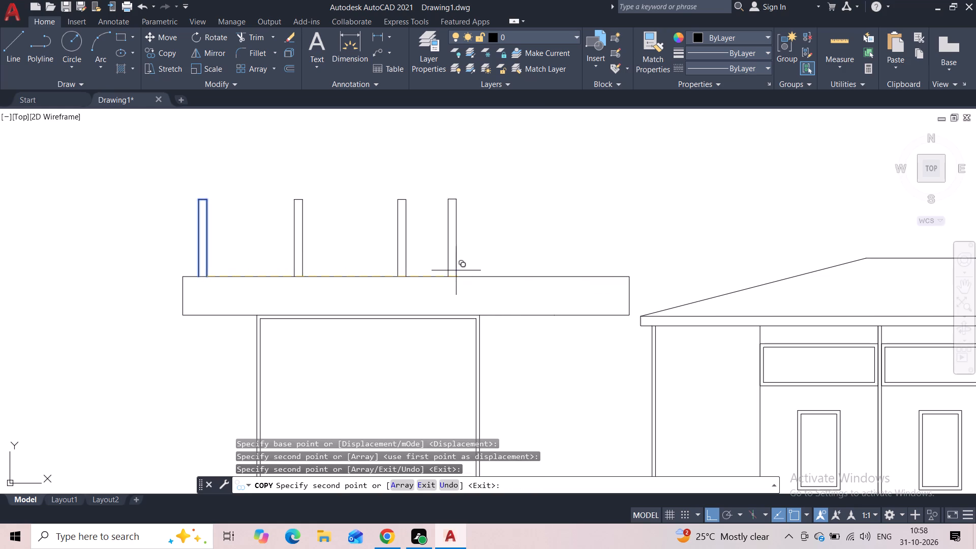
left_click(506, 268)
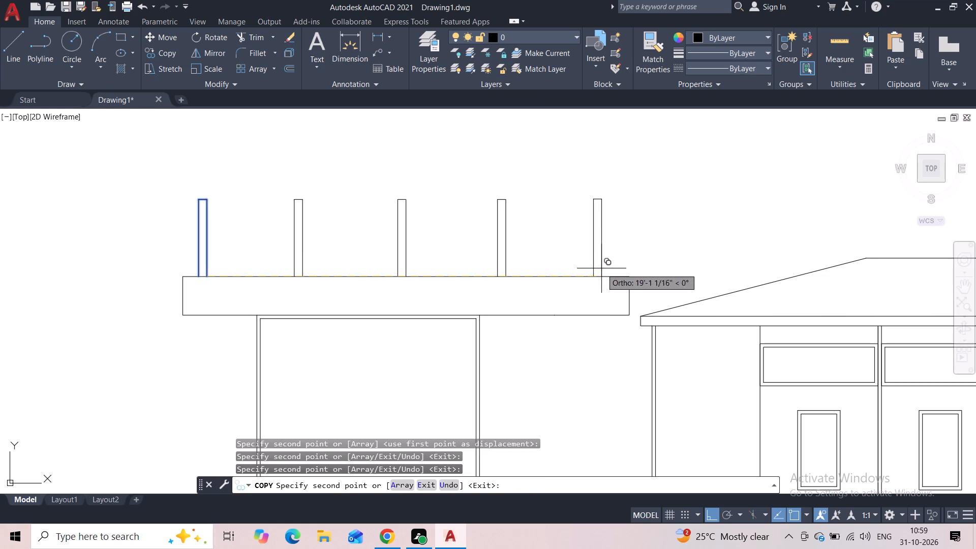
left_click(619, 270)
key("Escape")
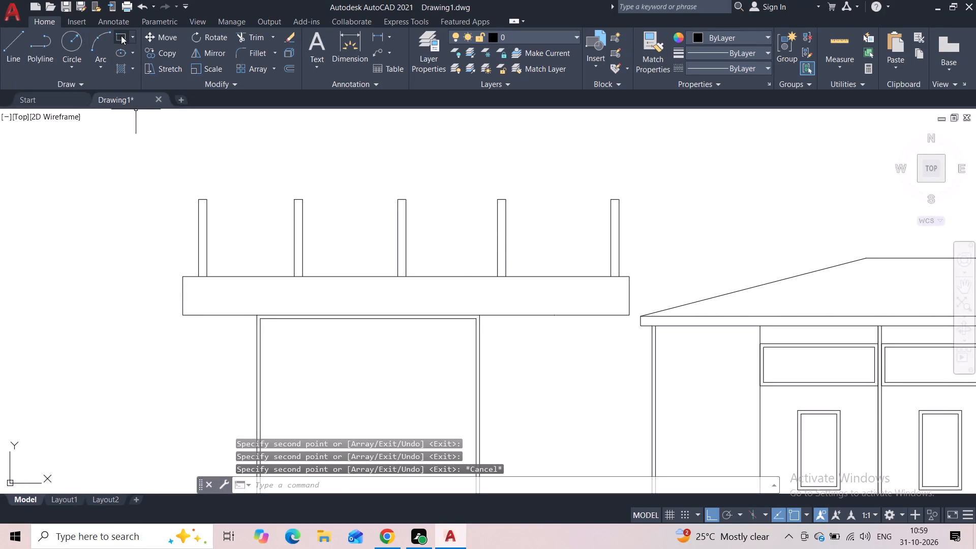
Draw a short line left from the leftmost post's top corner and a short vertical line up from its end.
left_click(15, 35)
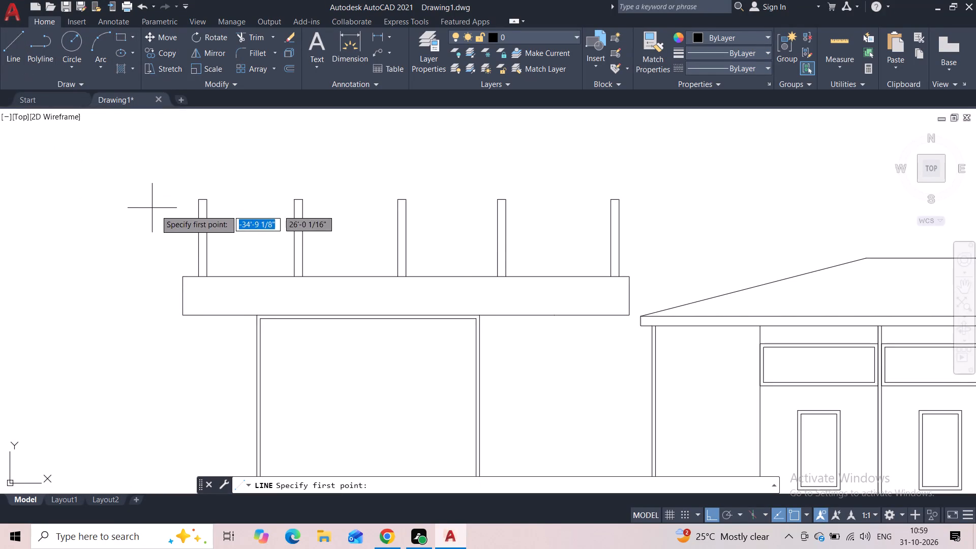
left_click(194, 200)
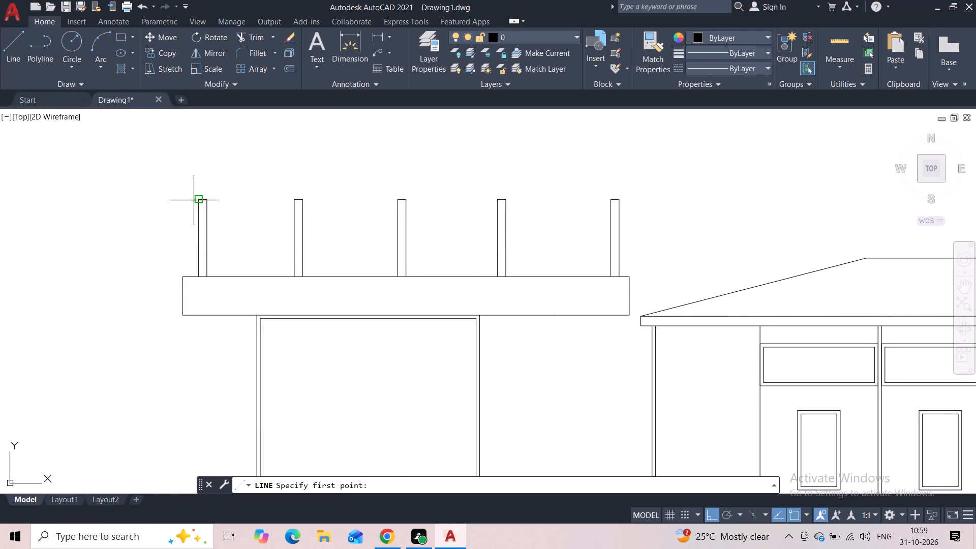
left_click(178, 200)
left_click(181, 184)
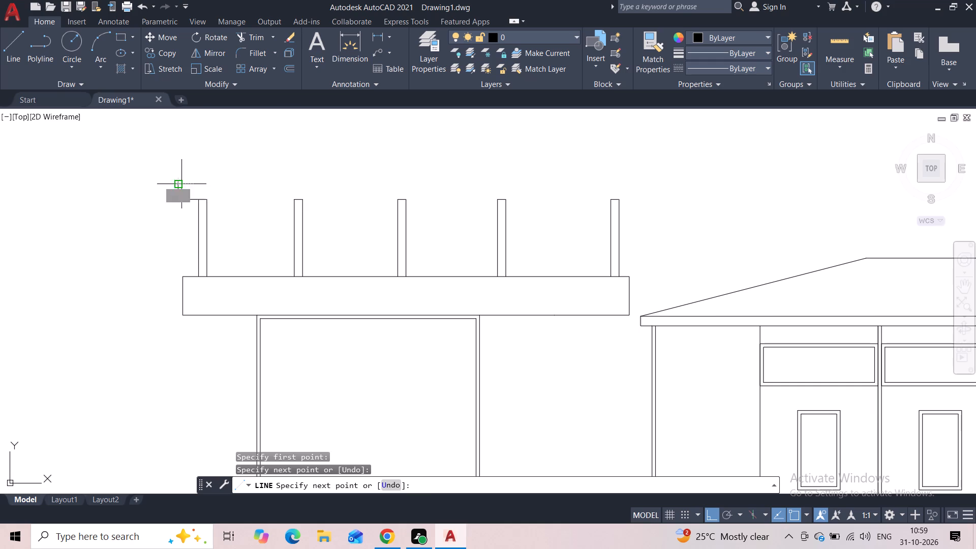
key("Escape")
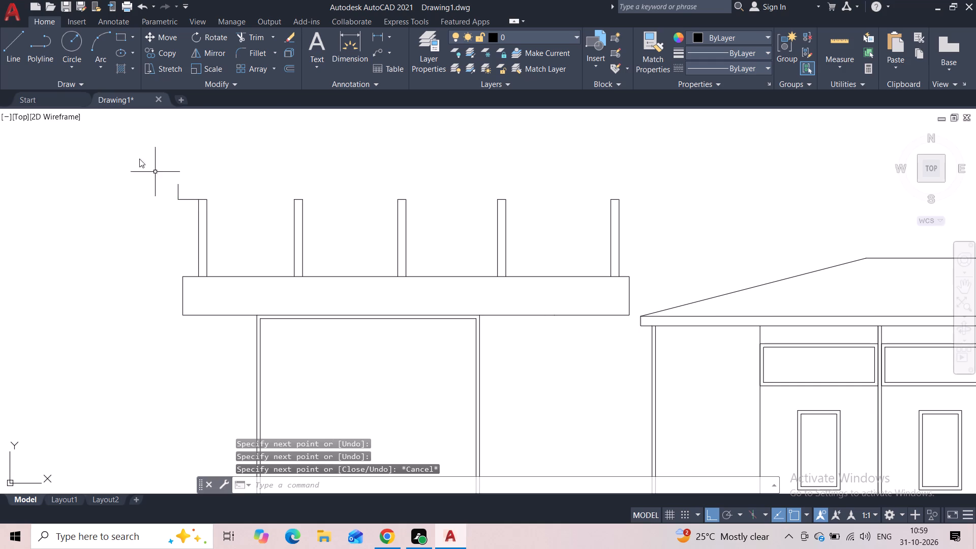
Draw the rail's top line about 21'-9" long from the short vertical's midpoint, dropping about 4 1/2" and returning to the rightmost post.
left_click(7, 50)
scroll(174, 185, "up", 2)
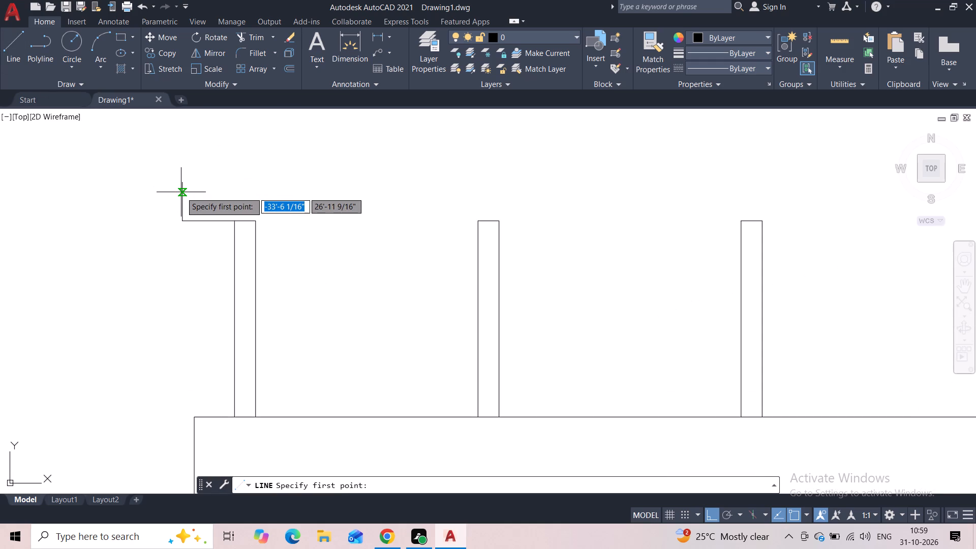
left_click(179, 198)
middle_click_drag(318, 203, 229, 204)
scroll(229, 204, "down", 2)
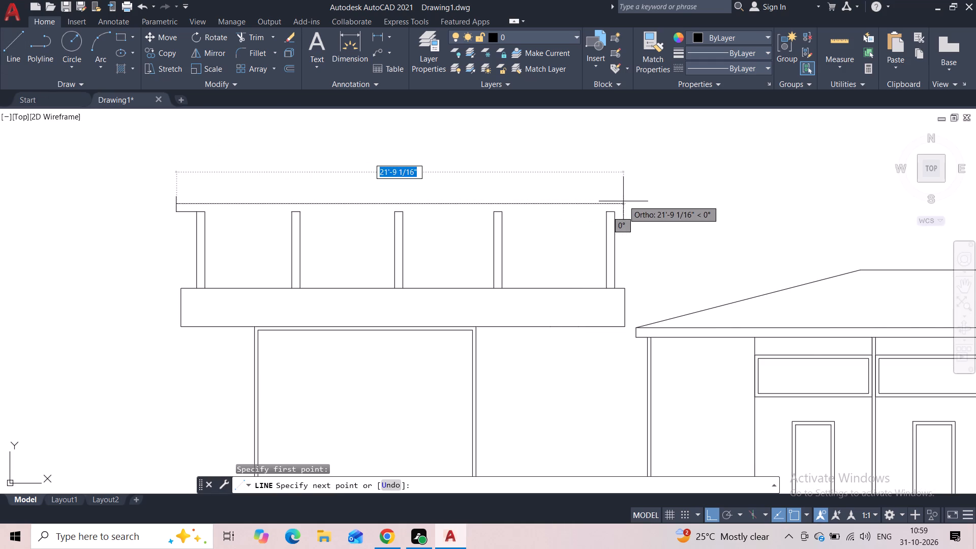
scroll(622, 202, "up", 1)
left_click(624, 205)
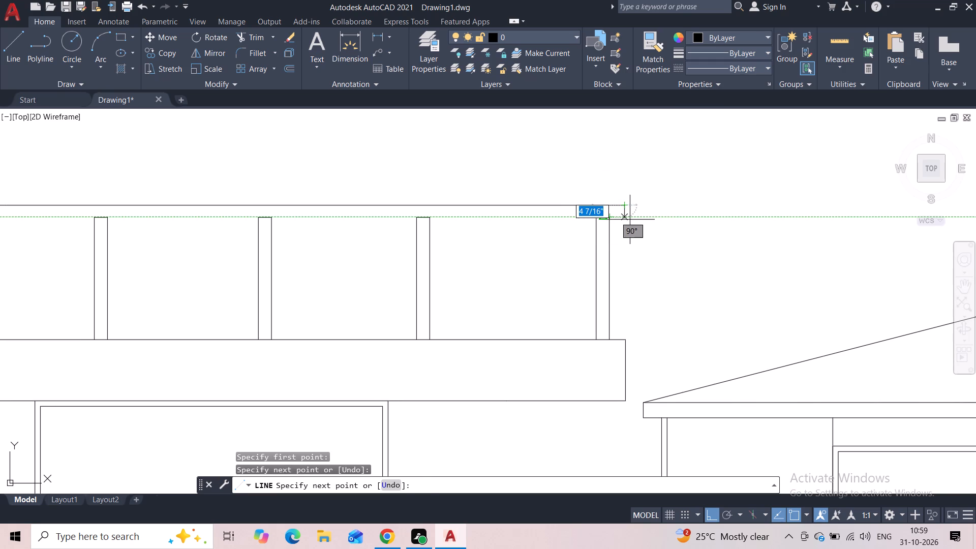
left_click(630, 220)
left_click(620, 218)
scroll(614, 222, "up", 2)
left_click(595, 213)
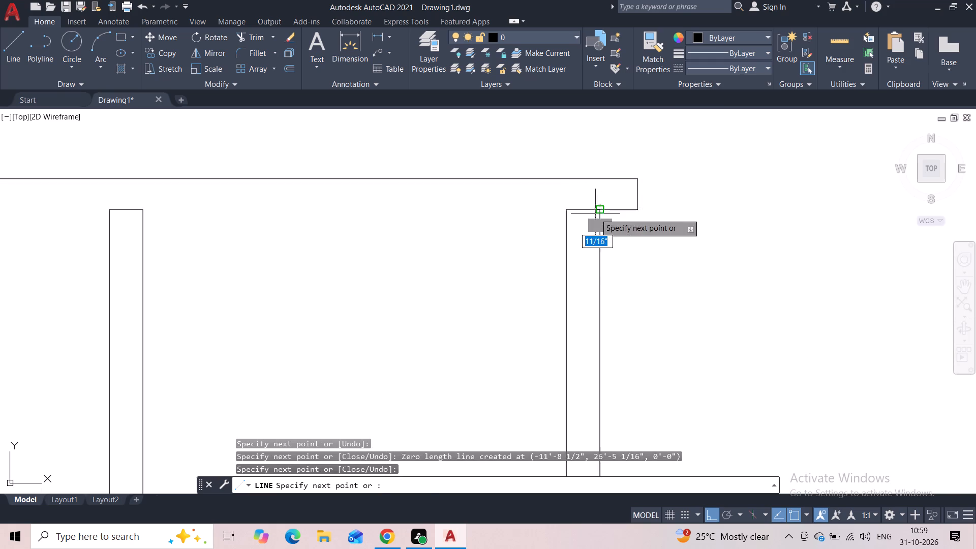
key("Escape")
Draw the rail's underside line along the post tops from the leftmost post to the rightmost post.
scroll(516, 196, "down", 2)
middle_click_drag(373, 226, 524, 231)
scroll(362, 228, "down", 1)
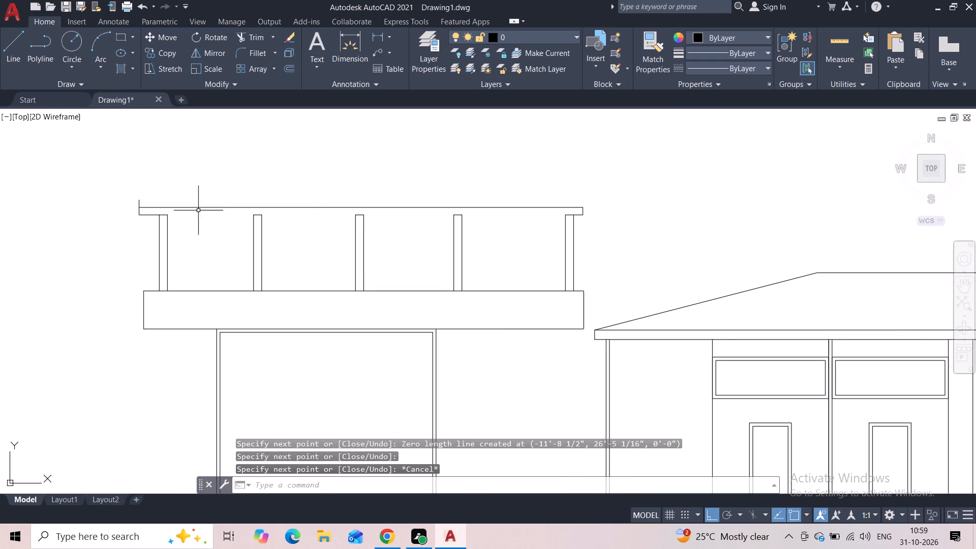
left_click(20, 59)
scroll(182, 237, "up", 1)
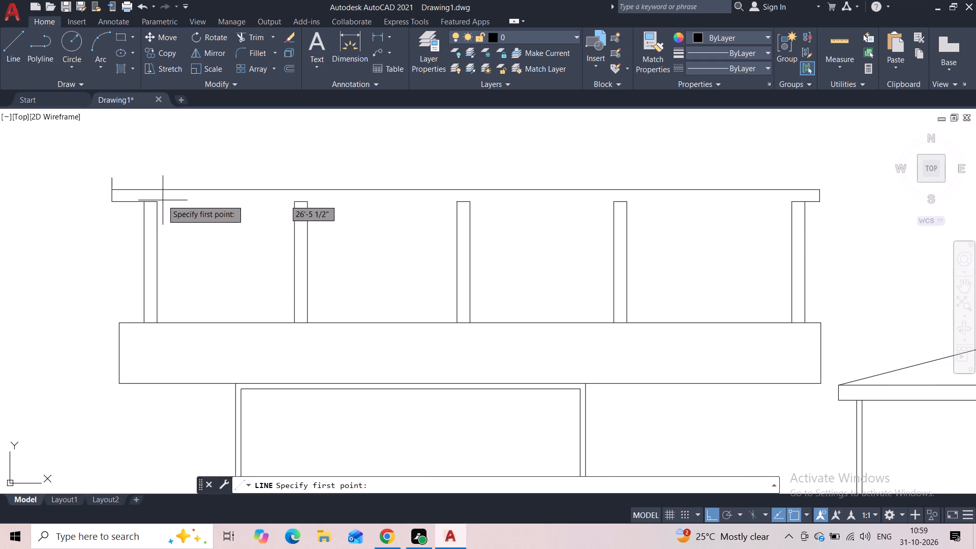
left_click(159, 200)
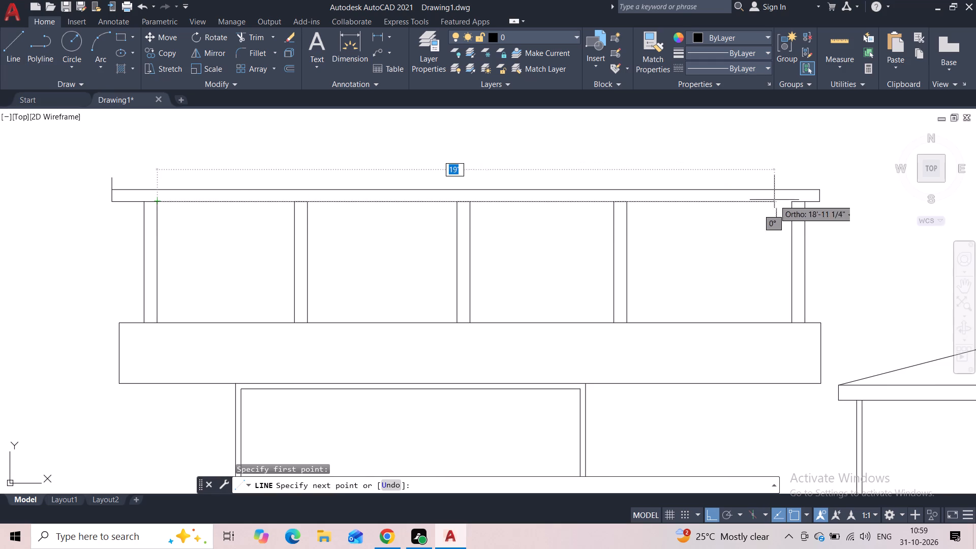
left_click(788, 203)
key("Escape")
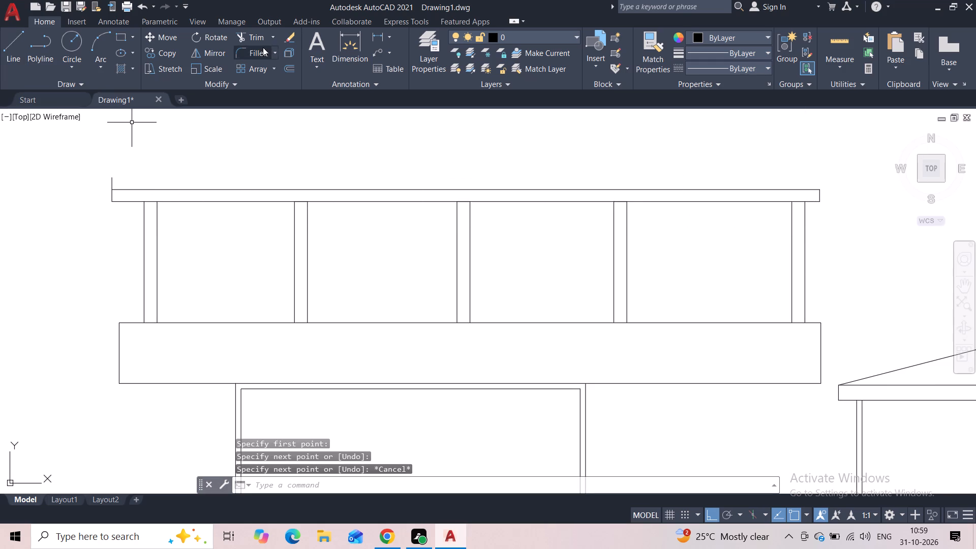
Trim the short vertical line projecting above the rail at its left end.
left_click(256, 40)
scroll(120, 192, "up", 2)
left_click_drag(104, 165, 68, 164)
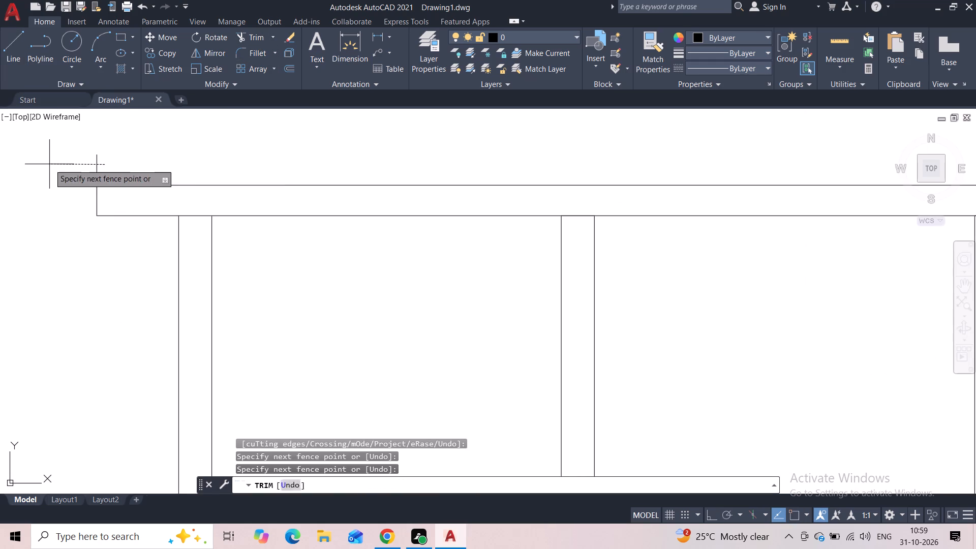
scroll(70, 172, "down", 3)
left_click(72, 173)
key("Escape")
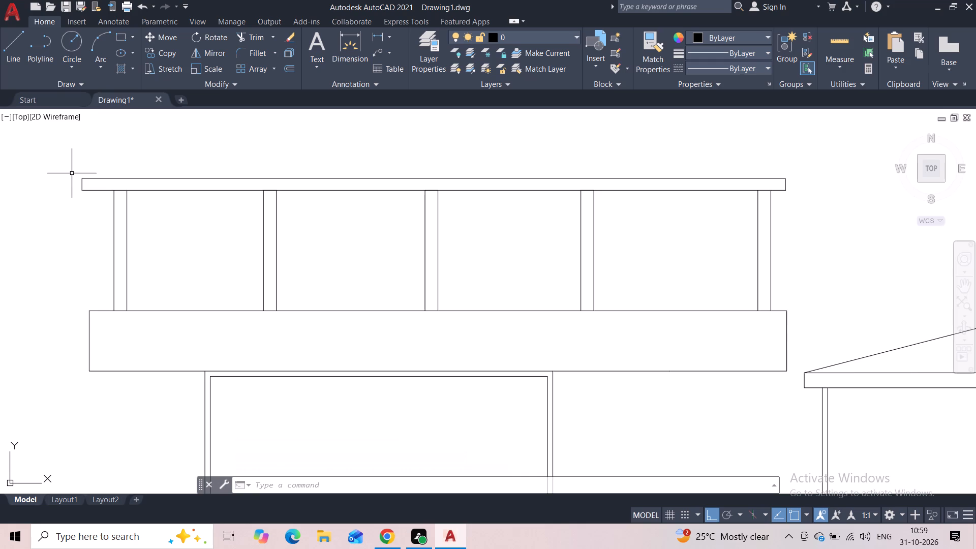
Draw a three-sided outline about 7'-3" high on the band's top edge, aligned with the sides of the framed opening below.
scroll(75, 176, "down", 2)
middle_click_drag(156, 256, 157, 257)
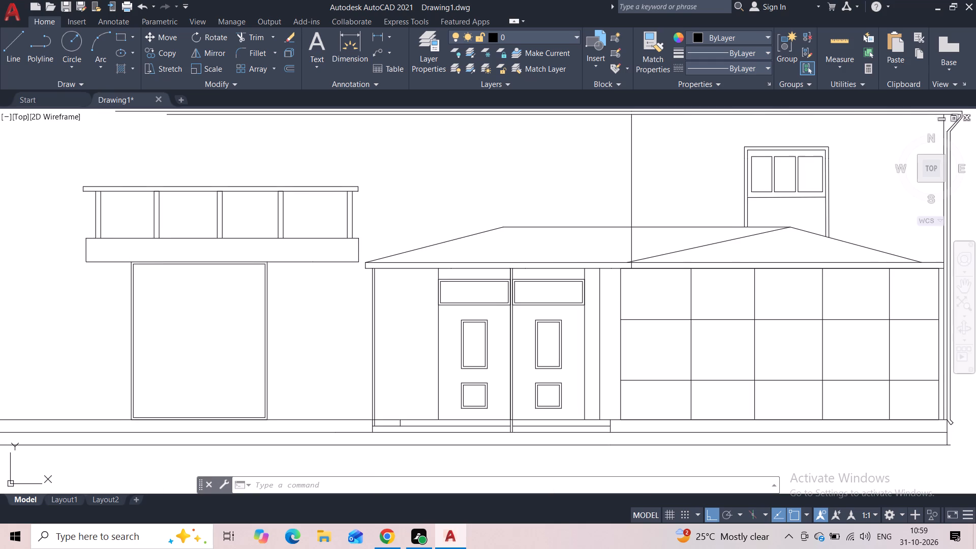
middle_click_drag(157, 257, 180, 319)
left_click(24, 49)
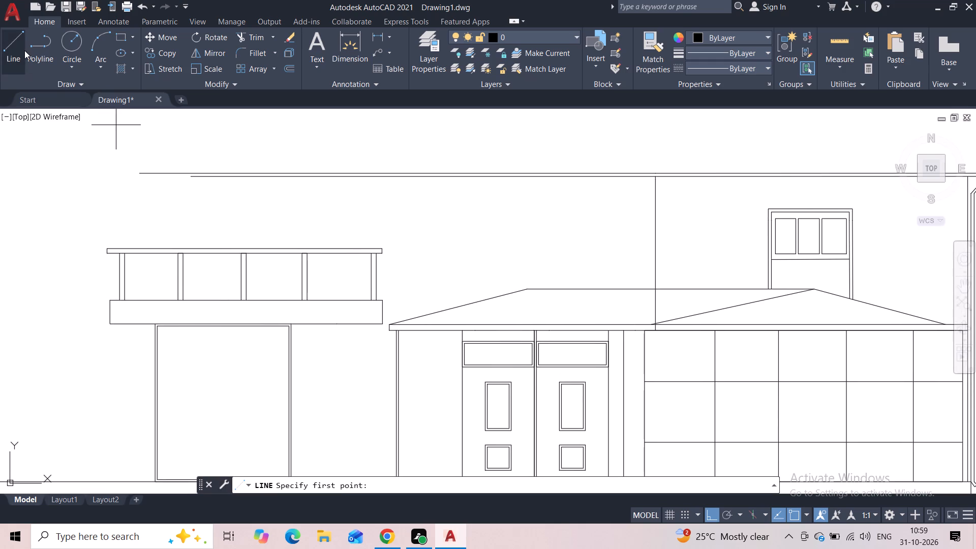
scroll(299, 215, "down", 1)
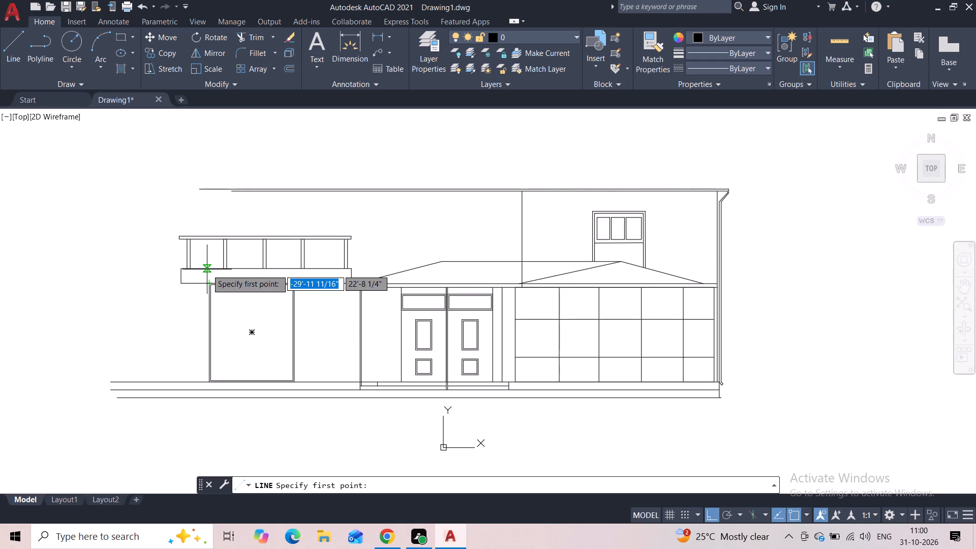
scroll(207, 269, "up", 1)
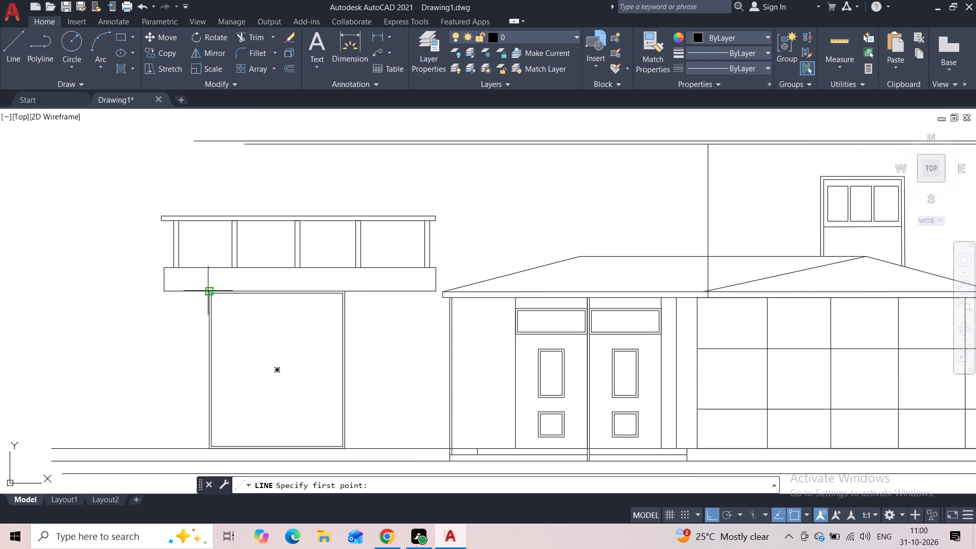
left_click(208, 269)
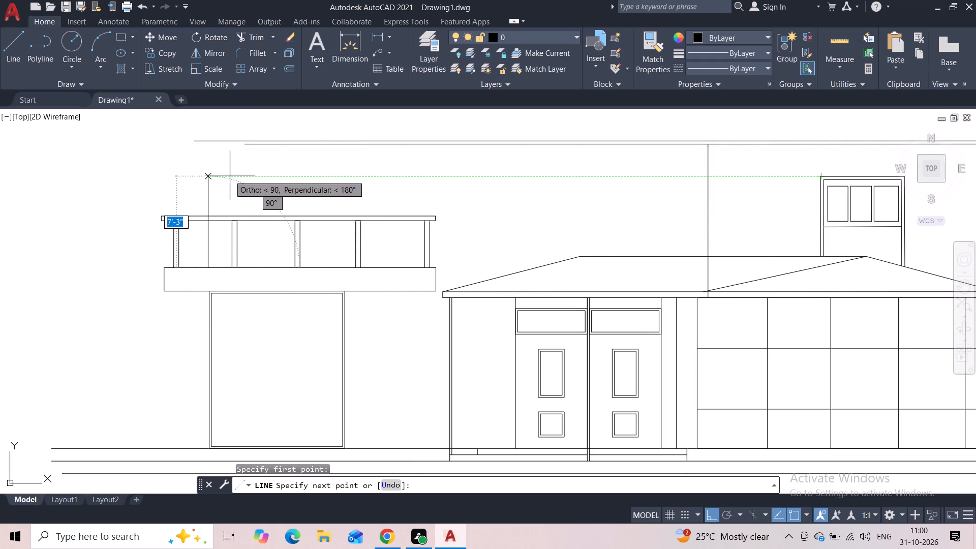
left_click(208, 175)
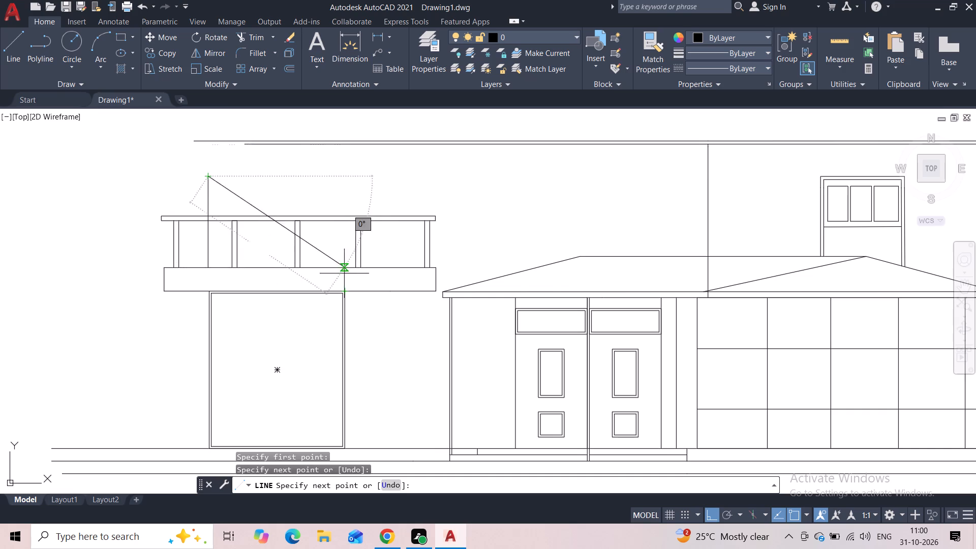
left_click(345, 178)
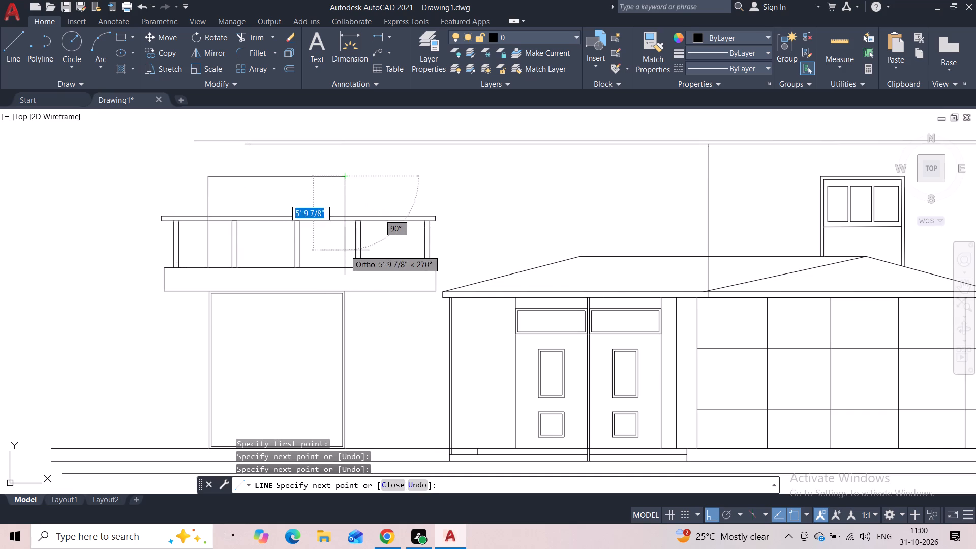
left_click(345, 265)
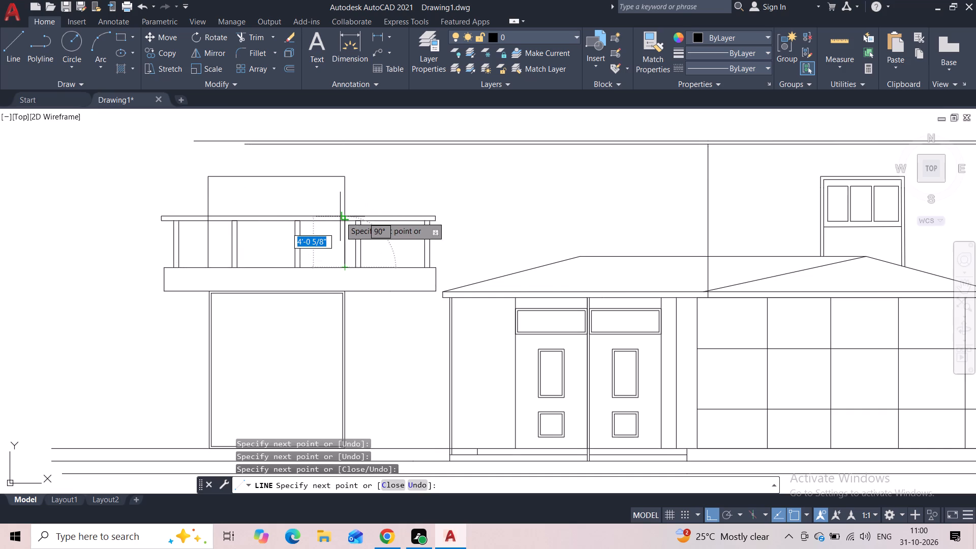
key("Escape")
Offset the top and both side lines of the upper outline above the band 2" inward.
left_click(348, 173)
left_click(334, 182)
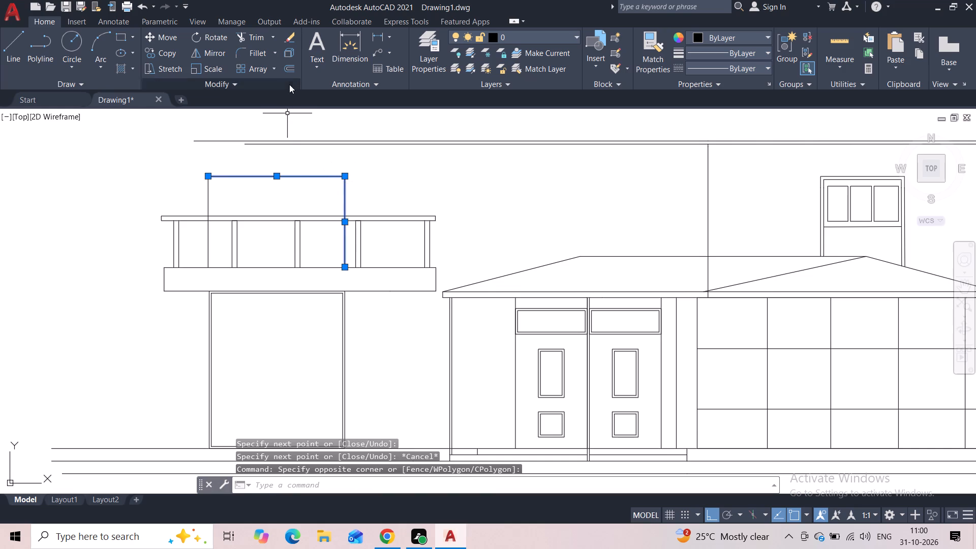
left_click(290, 70)
type("2\"")
key("Return")
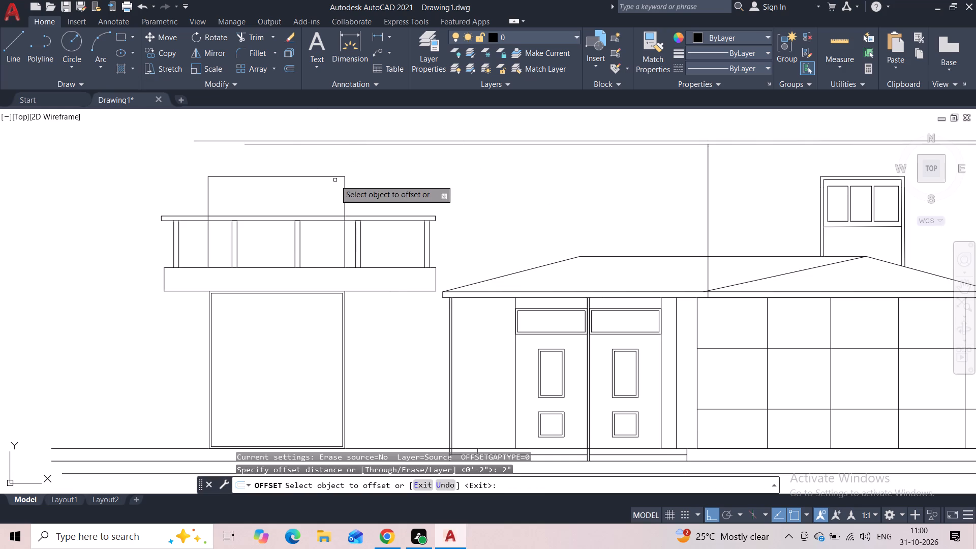
left_click(344, 186)
left_click(330, 187)
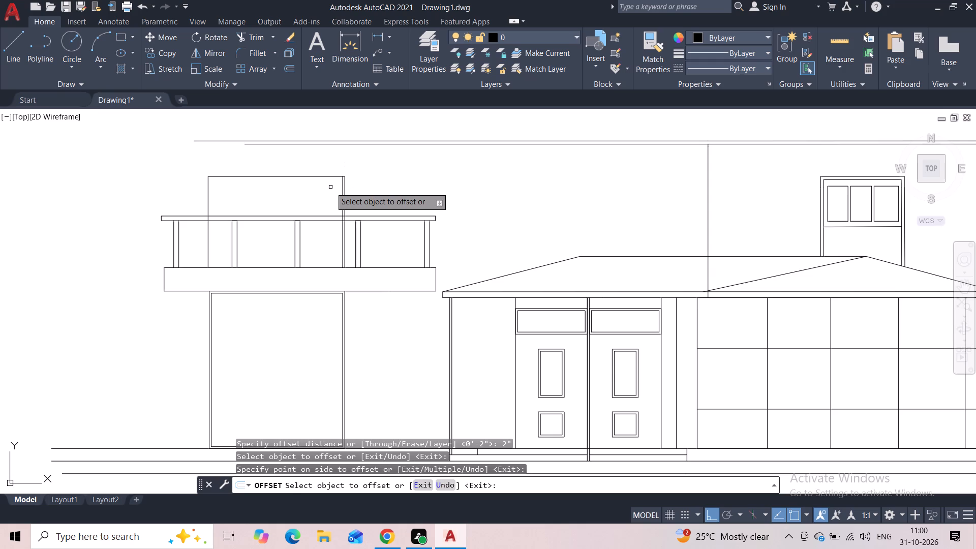
left_click(330, 177)
left_click(330, 187)
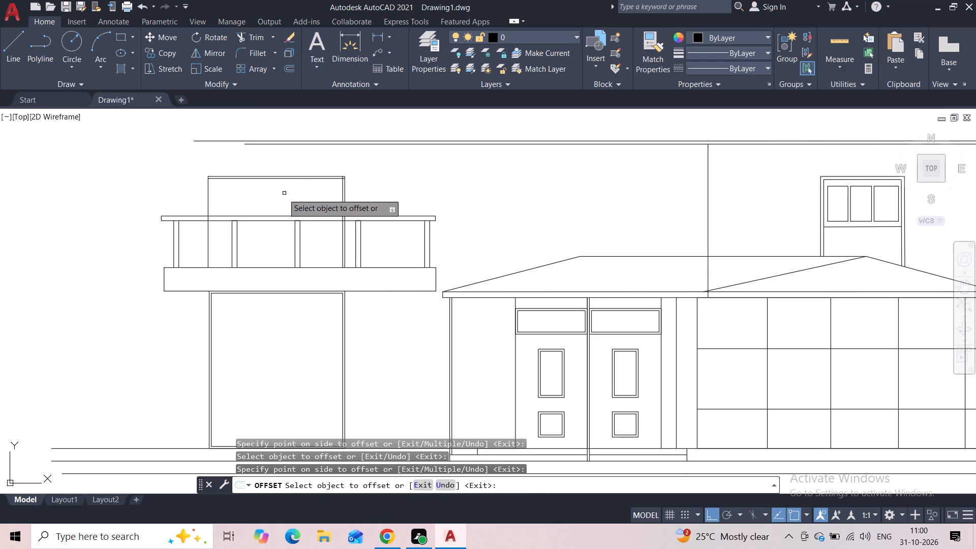
left_click(208, 203)
left_click(221, 200)
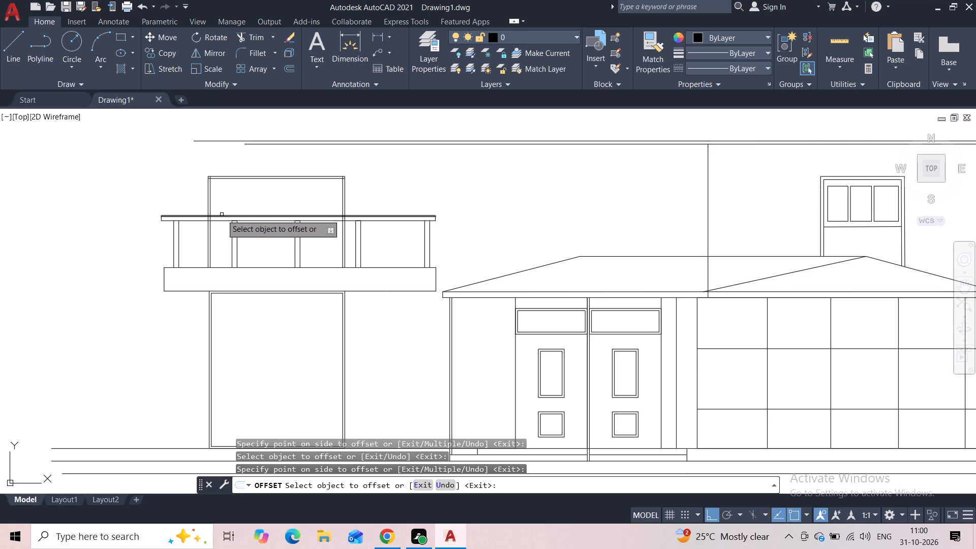
key("Escape")
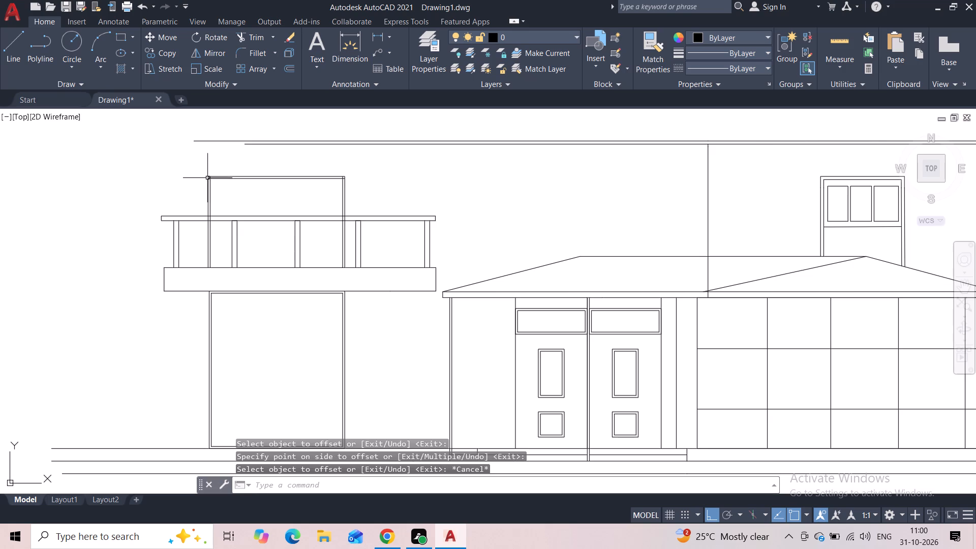
Trim the overlapping line ends at both upper corners of the upper outline's inner frame.
scroll(207, 178, "up", 5)
left_click(254, 39)
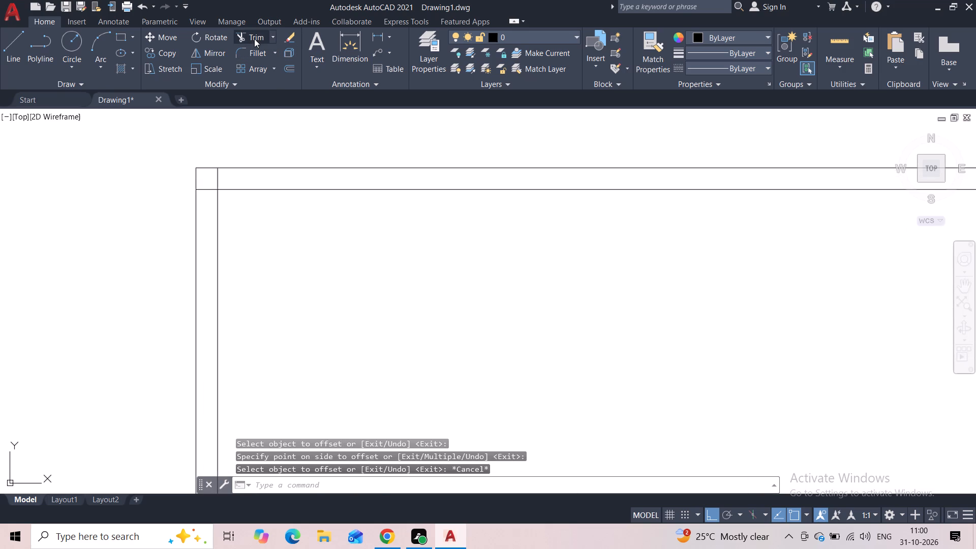
scroll(196, 215, "up", 1)
left_click_drag(246, 149, 209, 190)
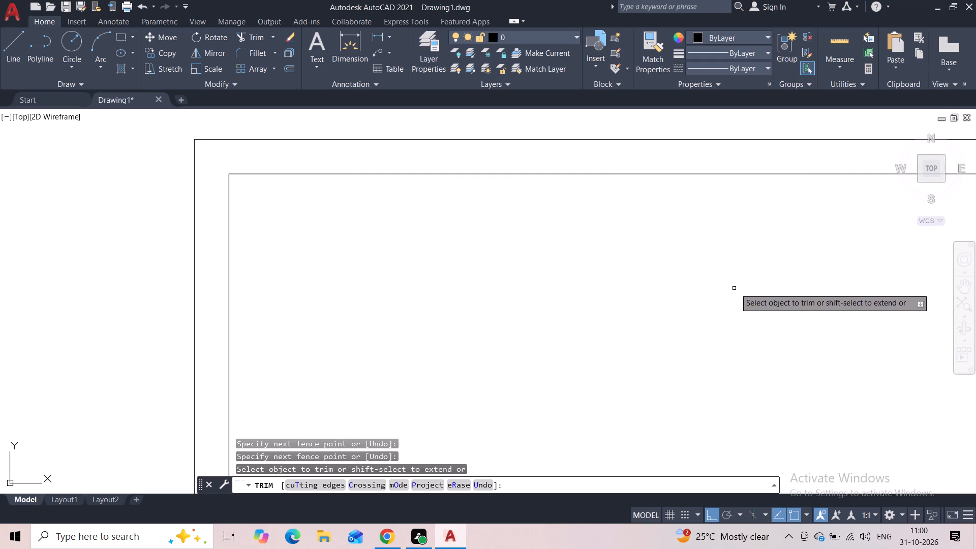
middle_click_drag(759, 279, 374, 279)
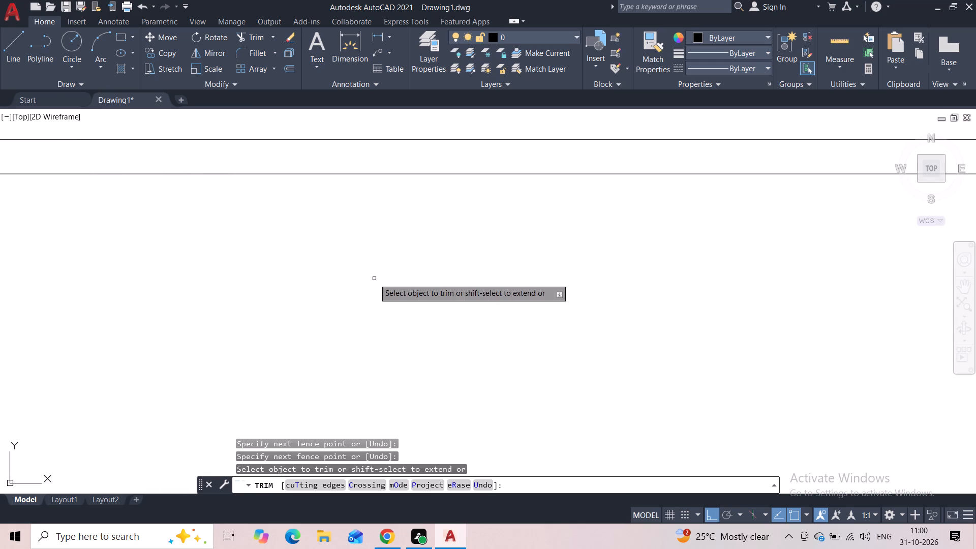
scroll(548, 292, "down", 1)
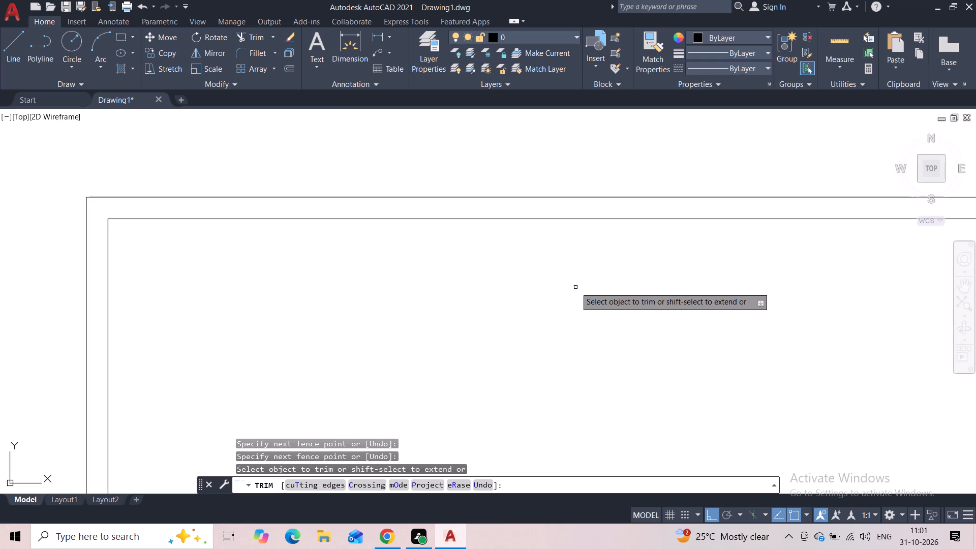
scroll(623, 270, "down", 3)
middle_click_drag(622, 269, 378, 255)
scroll(571, 247, "up", 3)
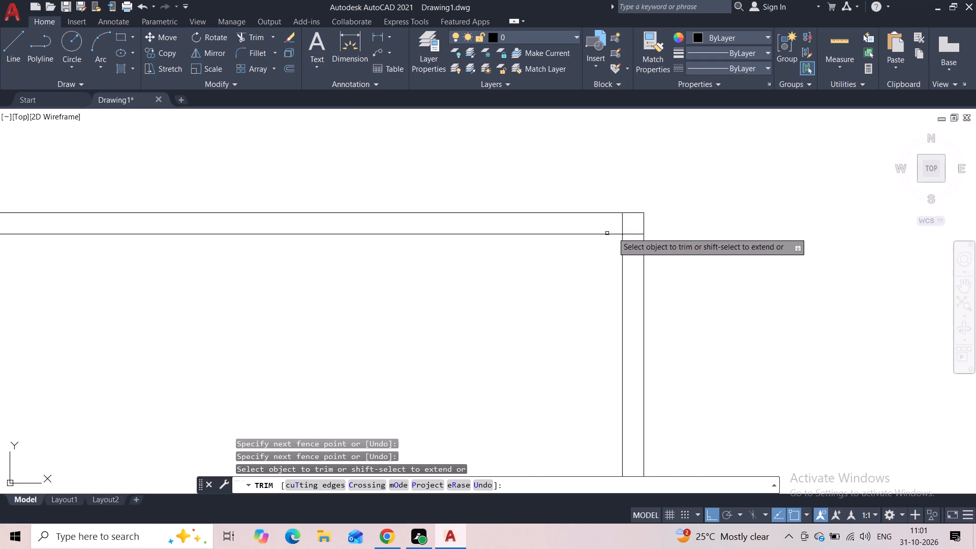
scroll(633, 221, "up", 3)
left_click_drag(581, 214, 628, 306)
scroll(614, 283, "down", 5)
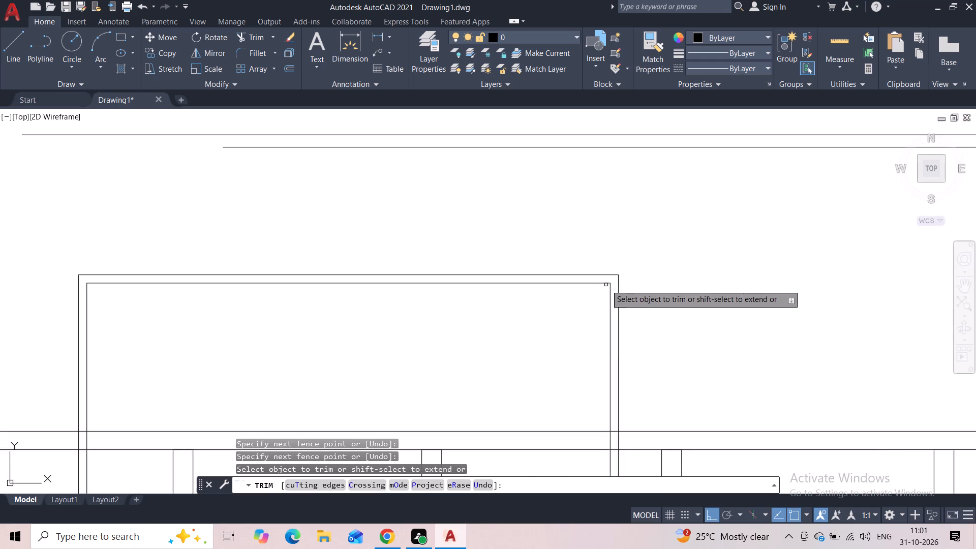
scroll(544, 340, "down", 2)
middle_click_drag(545, 339, 584, 258)
key("Escape")
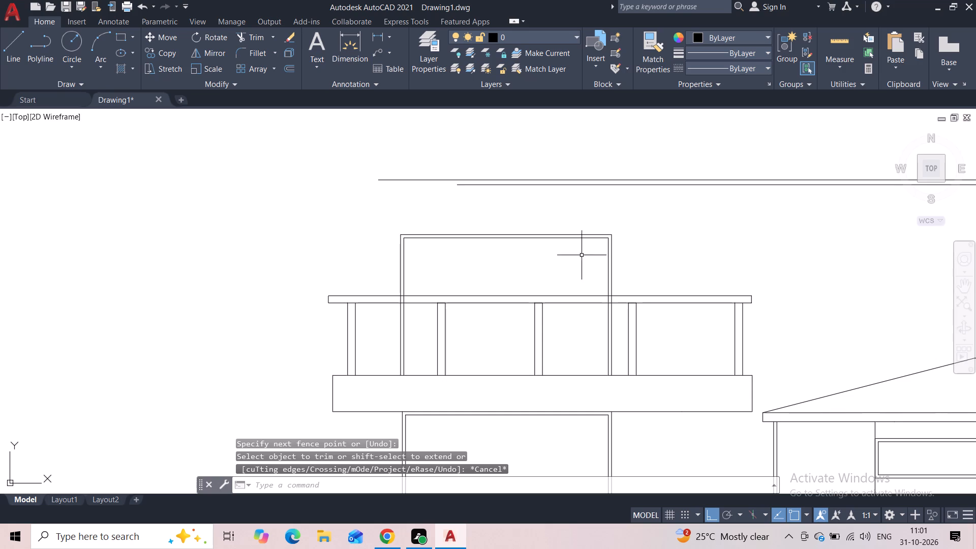
Trim the upper frame's double side lines where they cross the railing's top rail, on both sides.
scroll(398, 294, "up", 3)
middle_click_drag(383, 319, 385, 279)
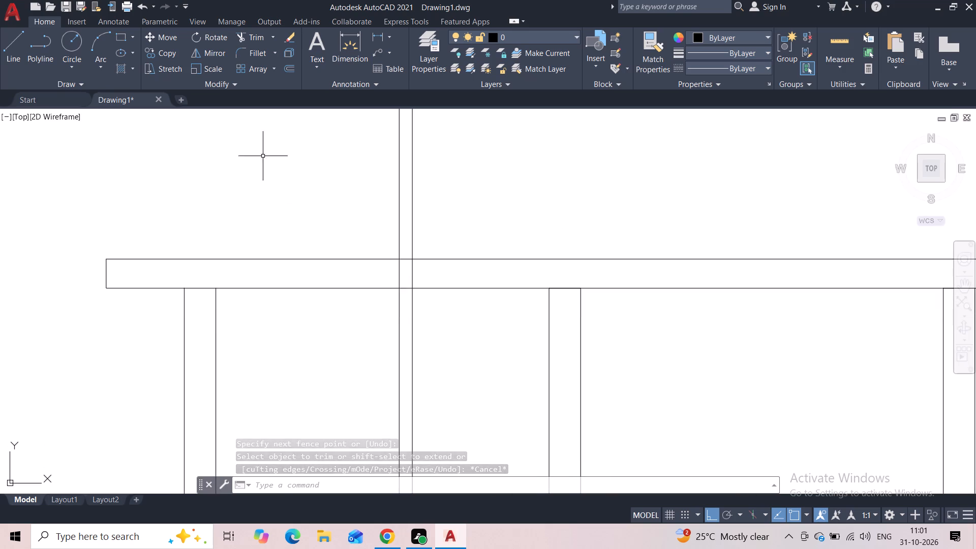
left_click(247, 36)
scroll(373, 326, "up", 2)
left_click_drag(491, 199, 250, 199)
scroll(453, 245, "down", 5)
middle_click_drag(519, 279, 265, 301)
scroll(561, 265, "up", 2)
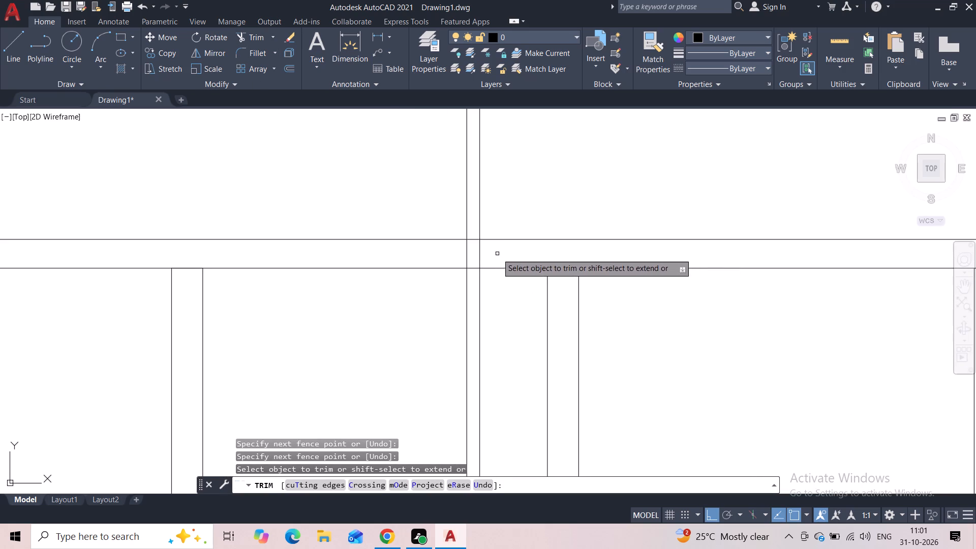
left_click_drag(497, 254, 411, 256)
key("Escape")
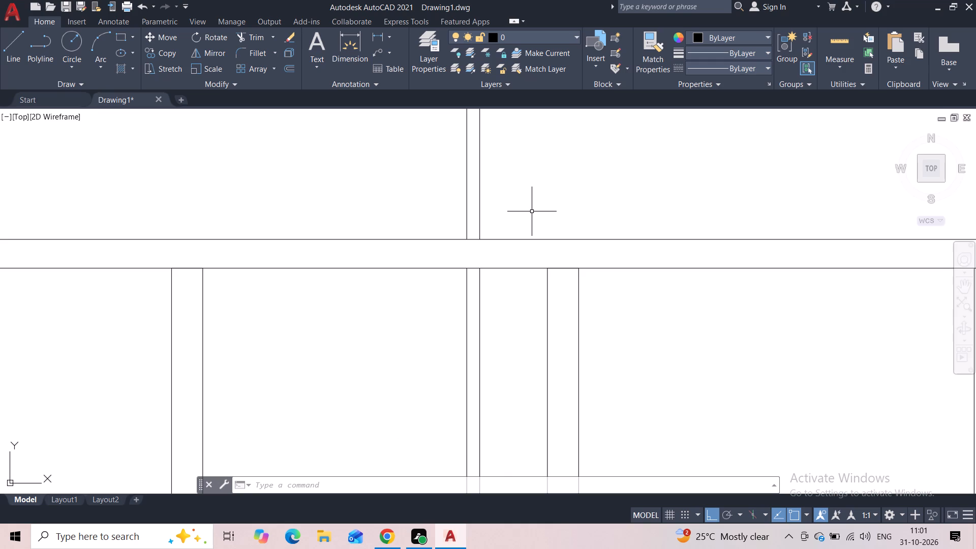
Draw a line from the lower roof line's left end about 14'-1" leftward and about 23'-7" down to the base's top line.
scroll(532, 211, "down", 3)
middle_click_drag(532, 211, 547, 248)
scroll(547, 248, "down", 2)
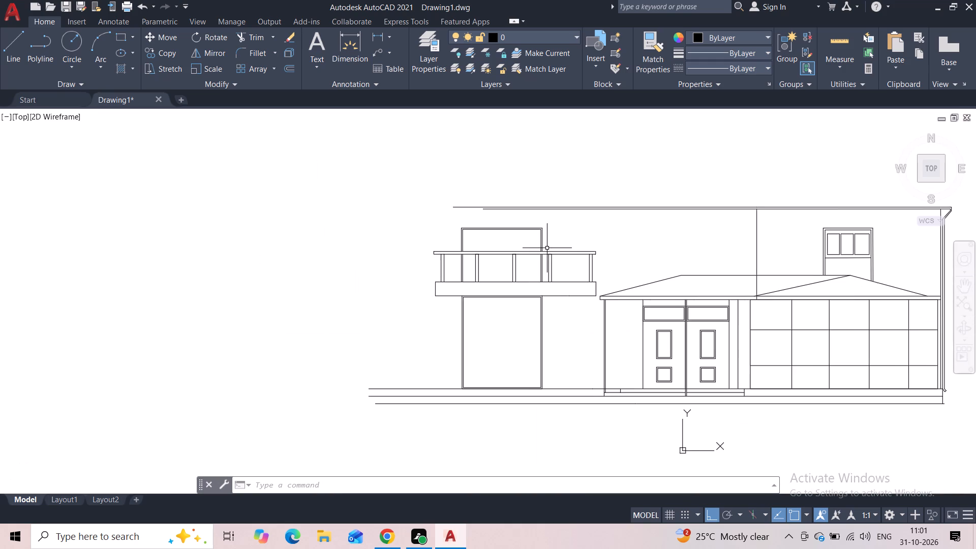
middle_click_drag(547, 248, 534, 248)
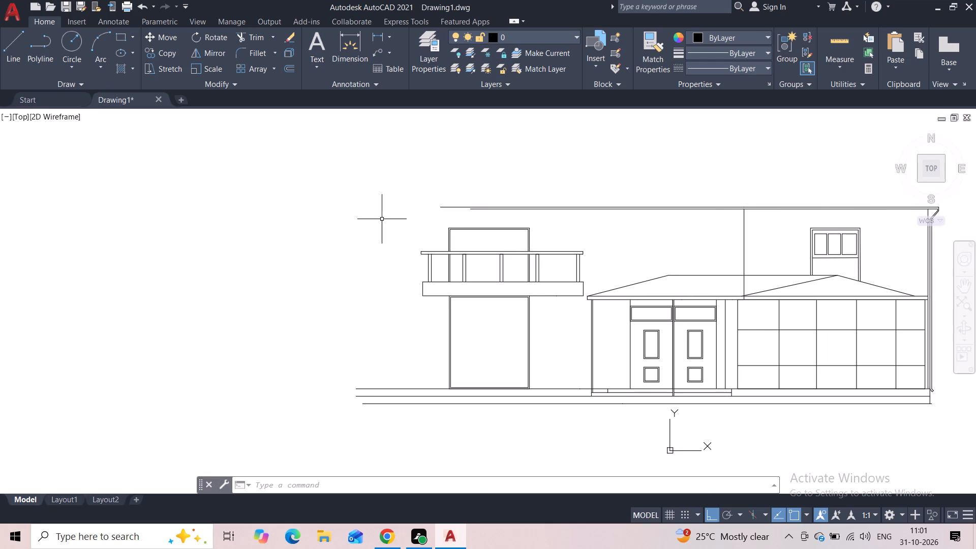
scroll(394, 211, "up", 1)
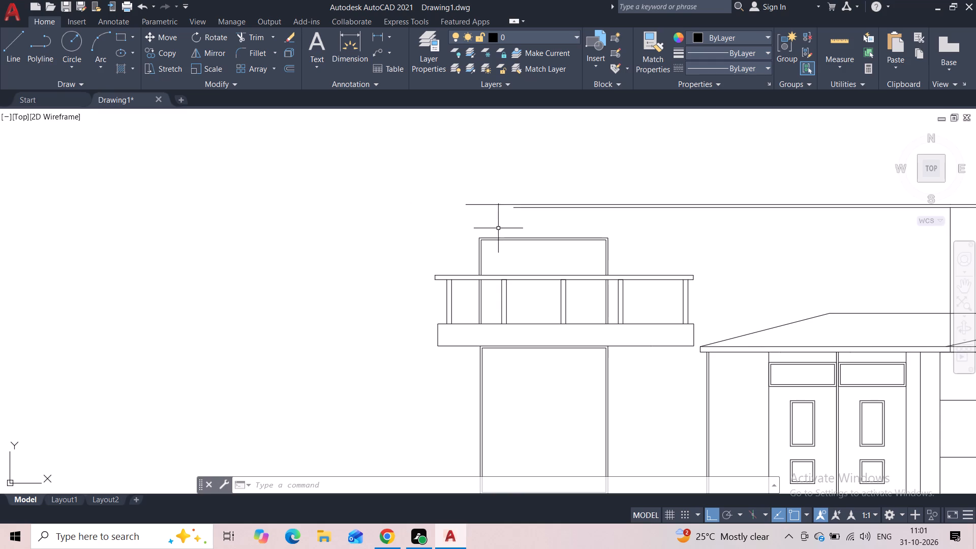
left_click(25, 52)
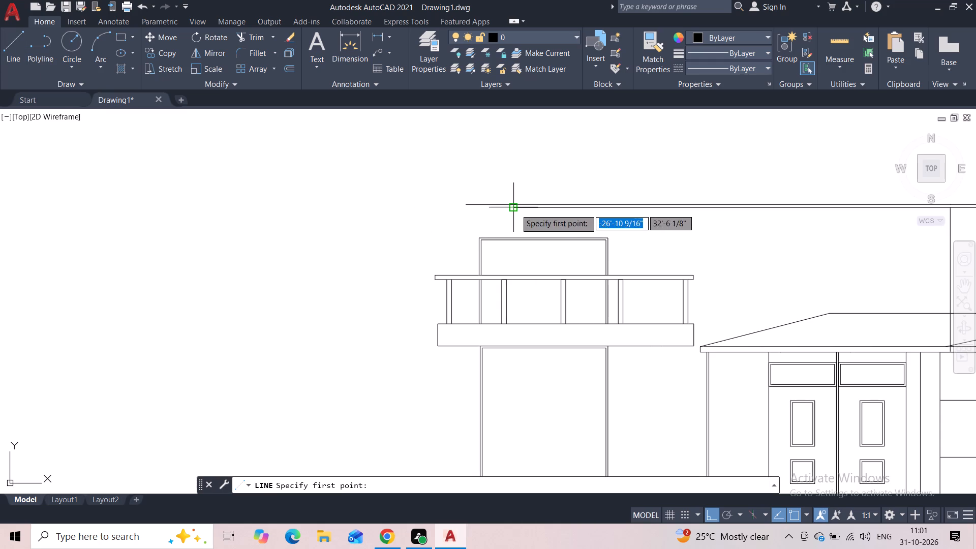
left_click(515, 209)
middle_click_drag(353, 217, 349, 139)
scroll(348, 139, "down", 1)
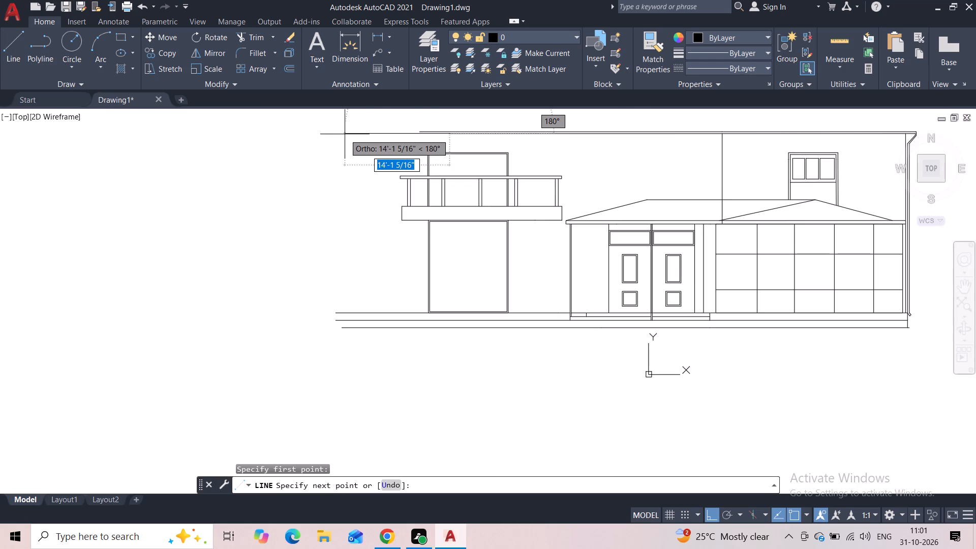
left_click(345, 134)
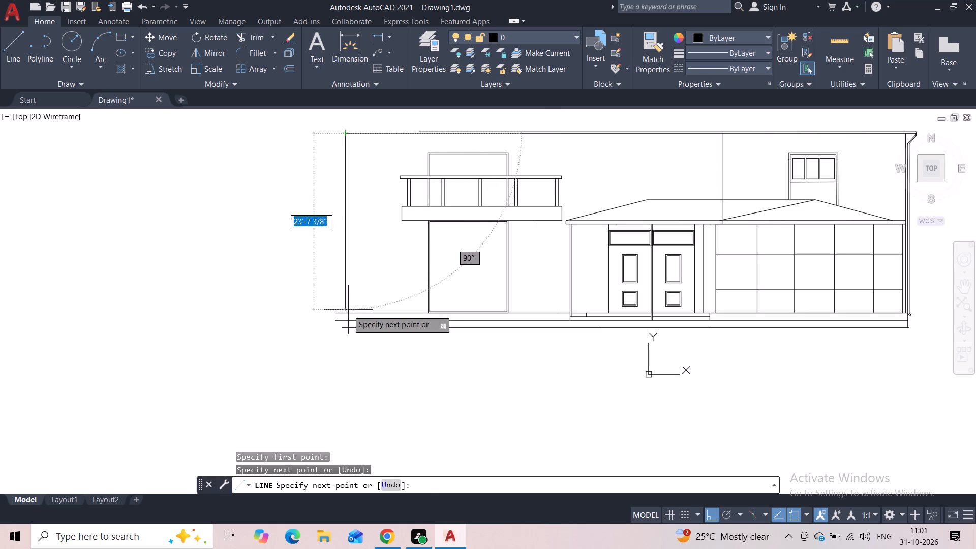
left_click(348, 310)
key("Escape")
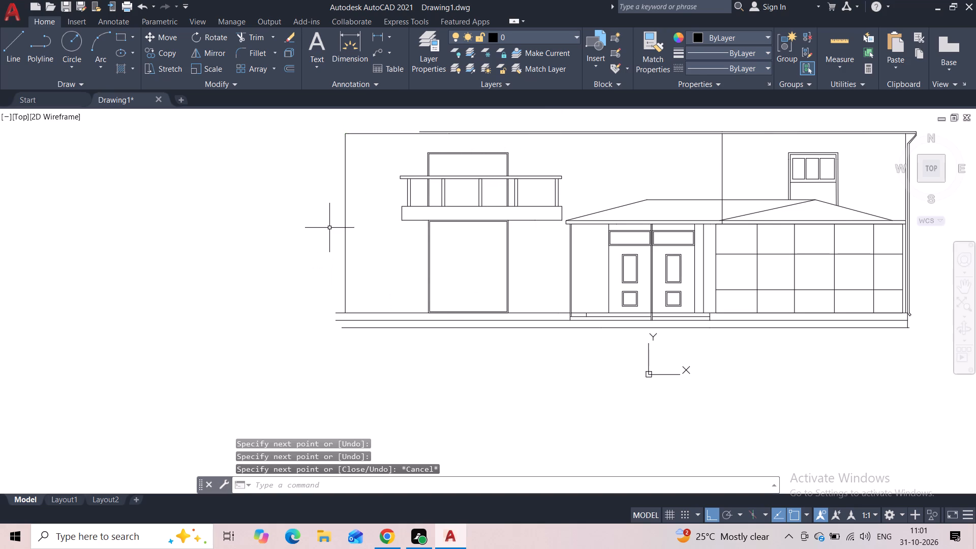
Draw a line about 10'-9" leftward from the upper roof line's left end, past the new left wall line.
middle_click_drag(367, 179, 369, 242)
scroll(380, 197, "up", 2)
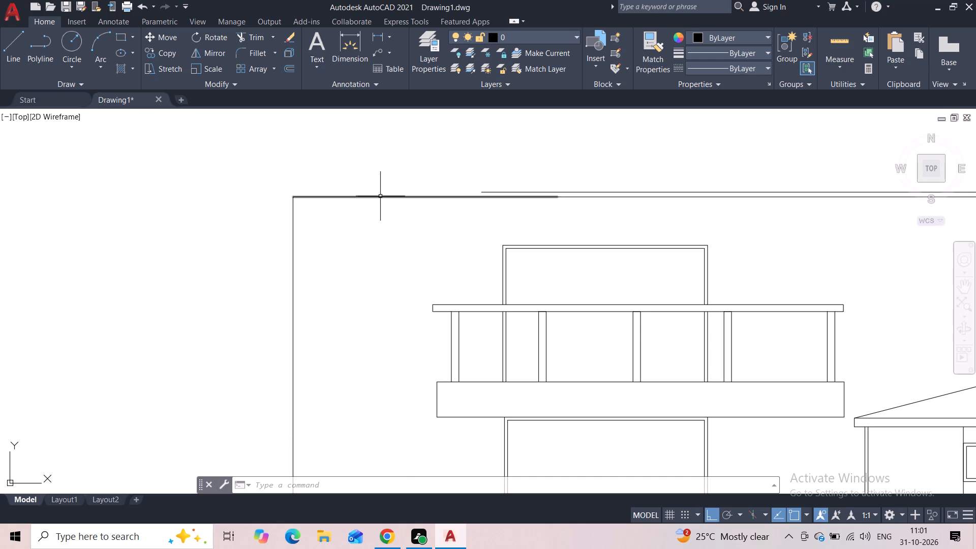
left_click(18, 51)
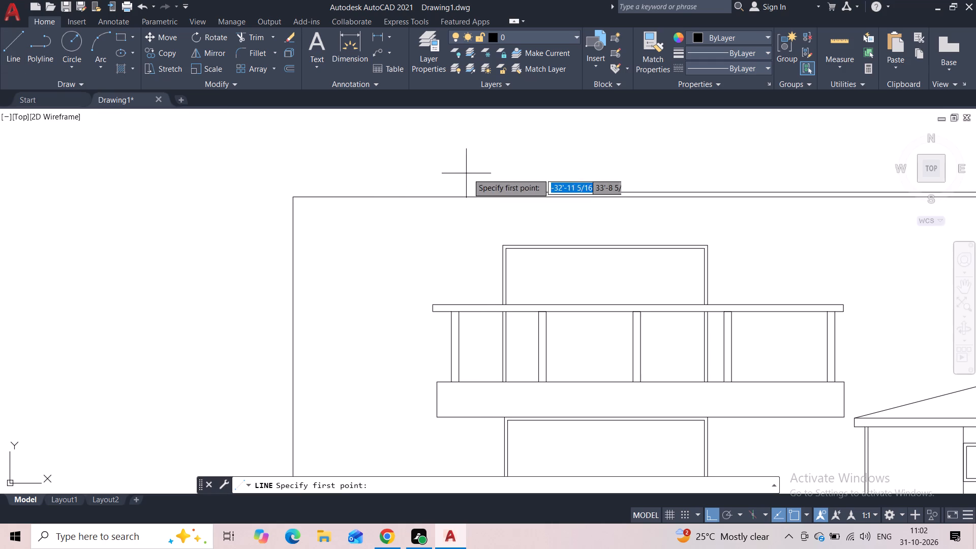
left_click(483, 189)
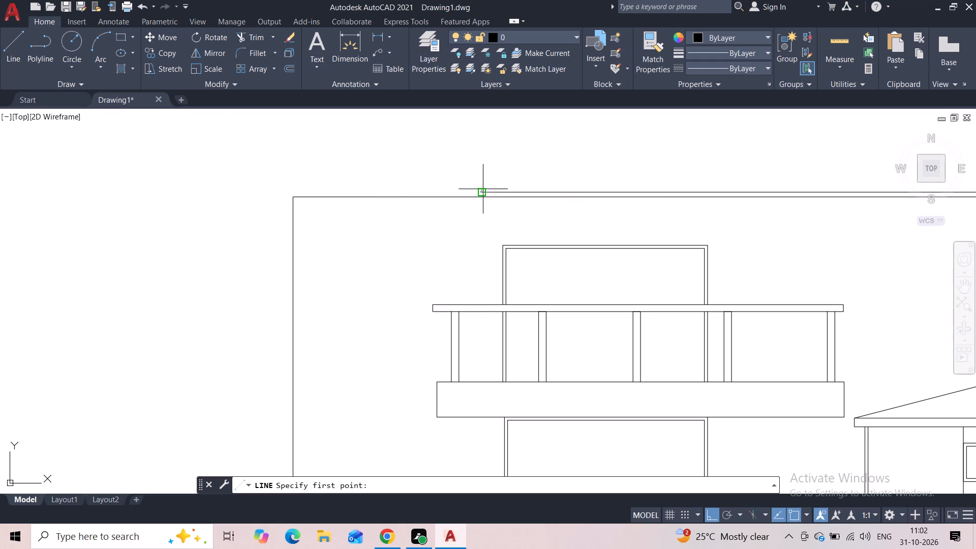
left_click(279, 197)
middle_click_drag(278, 250, 279, 129)
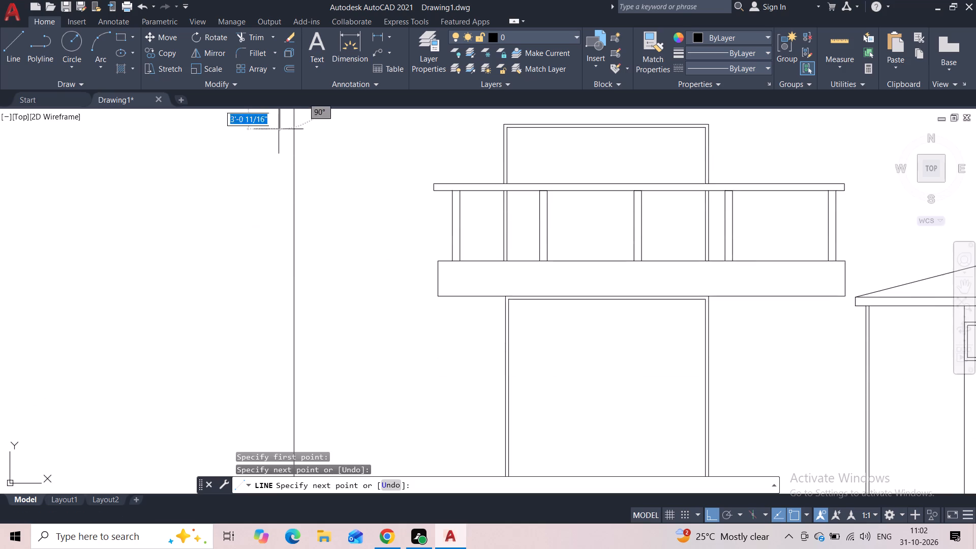
scroll(277, 167, "down", 2)
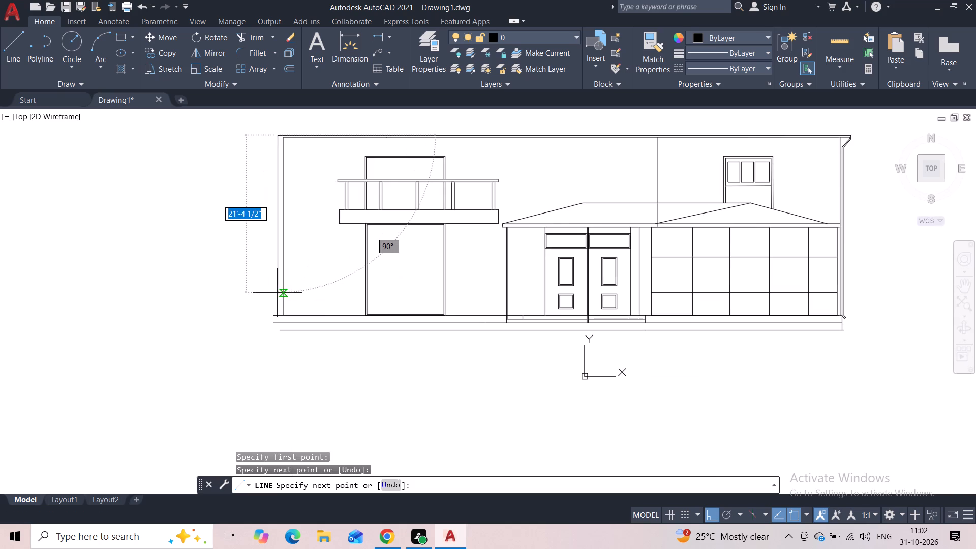
key("Escape")
Offset the left wall's vertical line 2" outward.
left_click(302, 194)
left_click(258, 207)
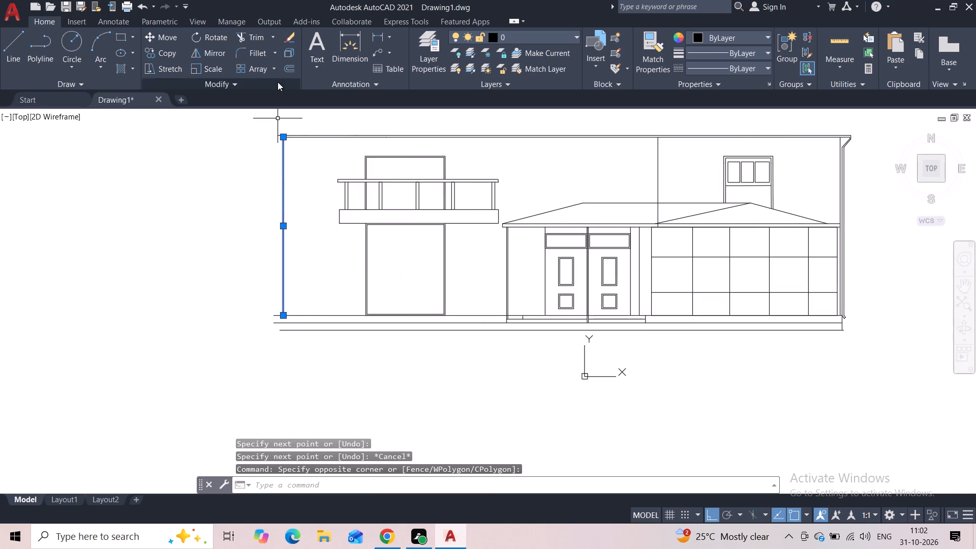
left_click(284, 70)
type("2\"")
key("Return")
scroll(259, 167, "up", 2)
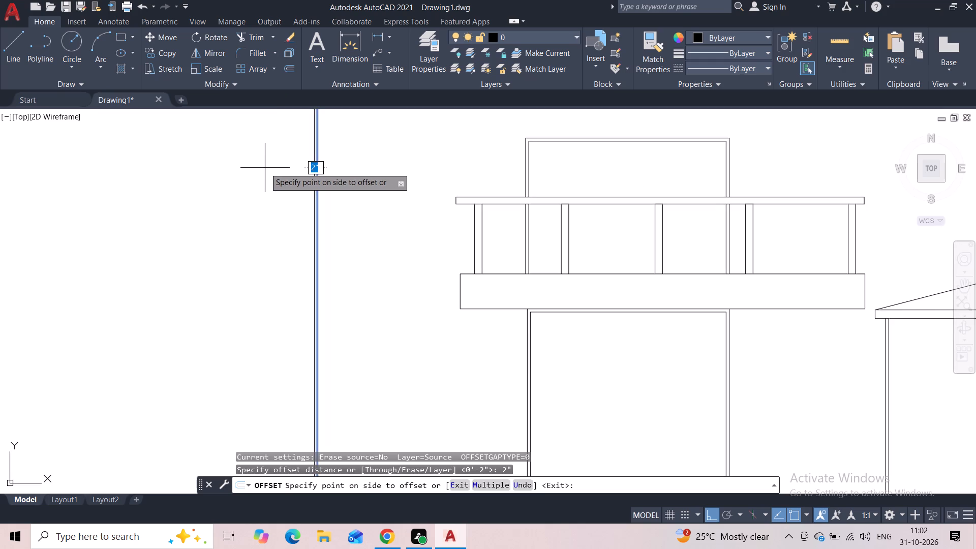
left_click(267, 169)
middle_click_drag(277, 147, 268, 223)
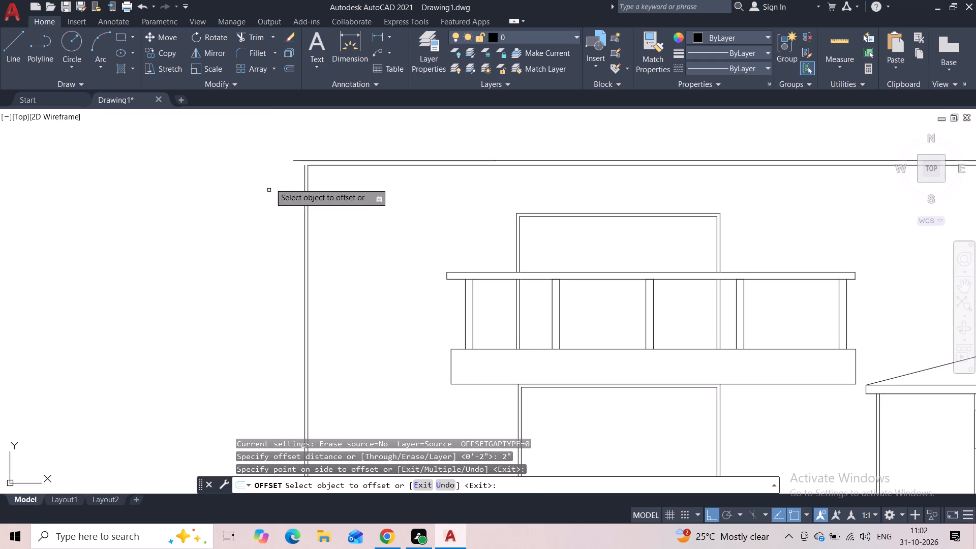
key("Escape")
Draw a short vertical line joining the top of the outer left wall line to the upper roof line.
left_click(14, 55)
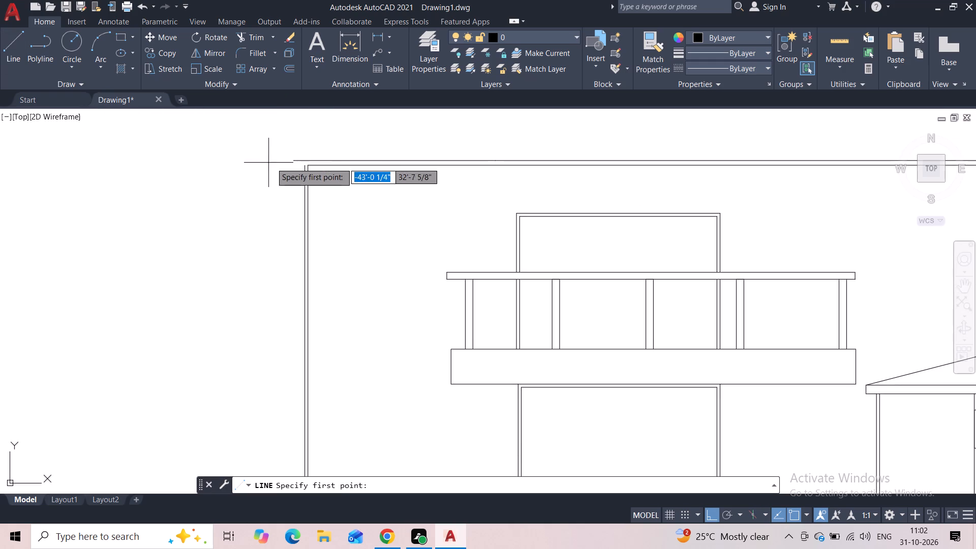
scroll(304, 161, "up", 3)
left_click(294, 176)
left_click(294, 156)
key("Escape")
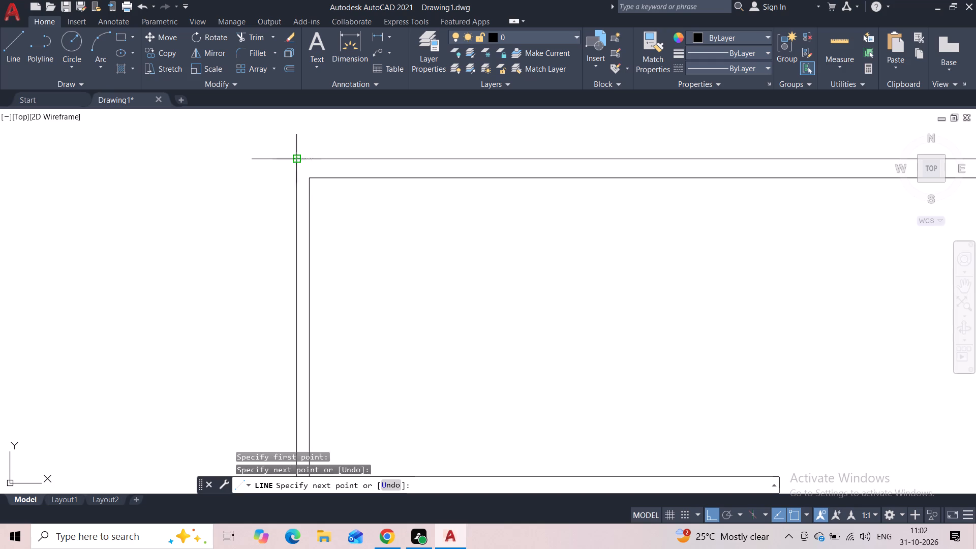
Trim the upper roof line's end projecting beyond the outer left wall line.
left_click(253, 39)
left_click_drag(262, 139, 270, 170)
scroll(274, 209, "down", 4)
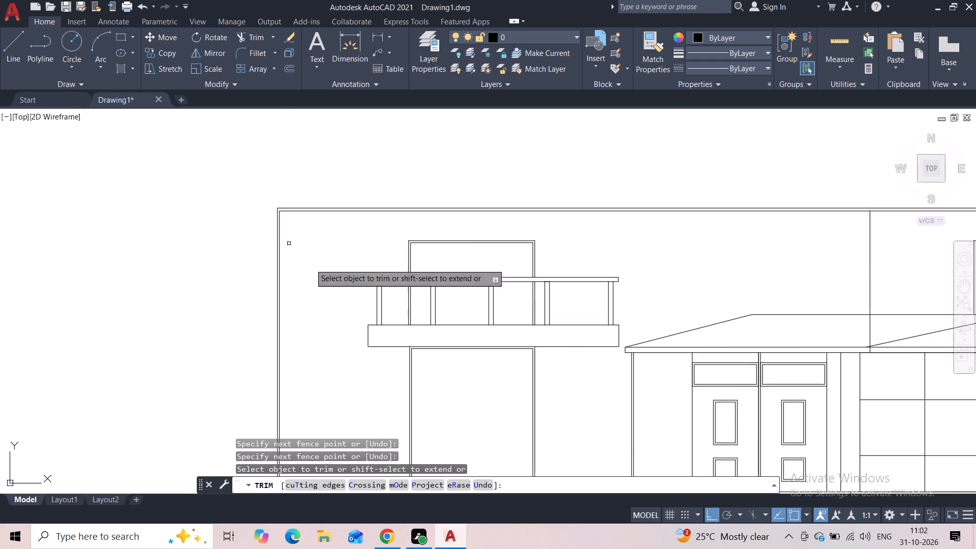
middle_click_drag(349, 245, 350, 189)
scroll(348, 203, "down", 2)
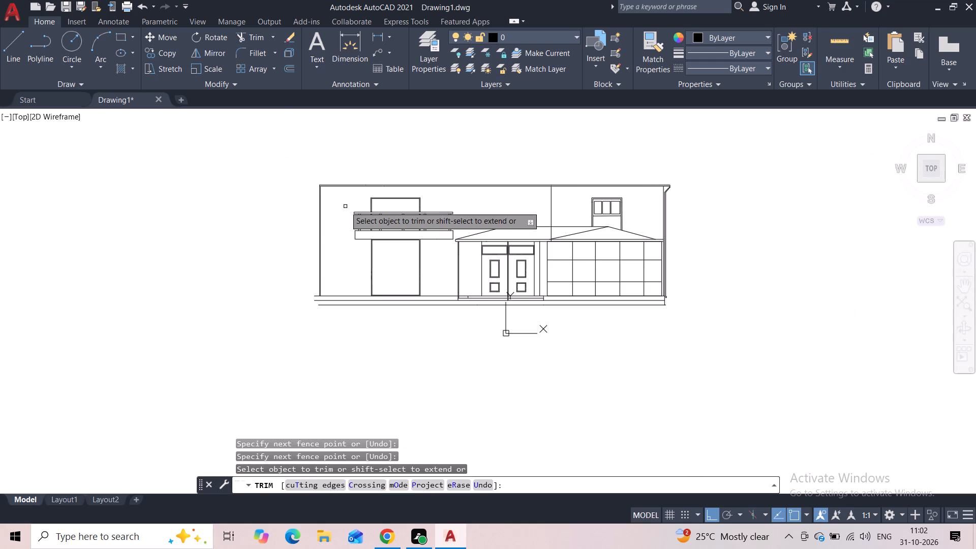
Draw a triangular bracket outside the outer left wall line below the balcony, with a line sloping down outward and a horizontal line back to the wall.
key("Escape")
left_click(18, 50)
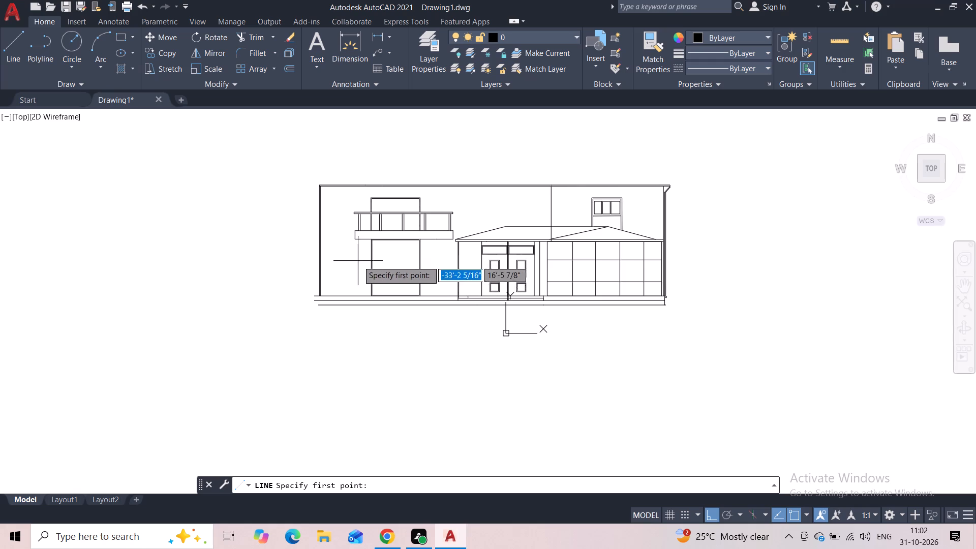
scroll(374, 276, "up", 3)
middle_click_drag(365, 244, 429, 330)
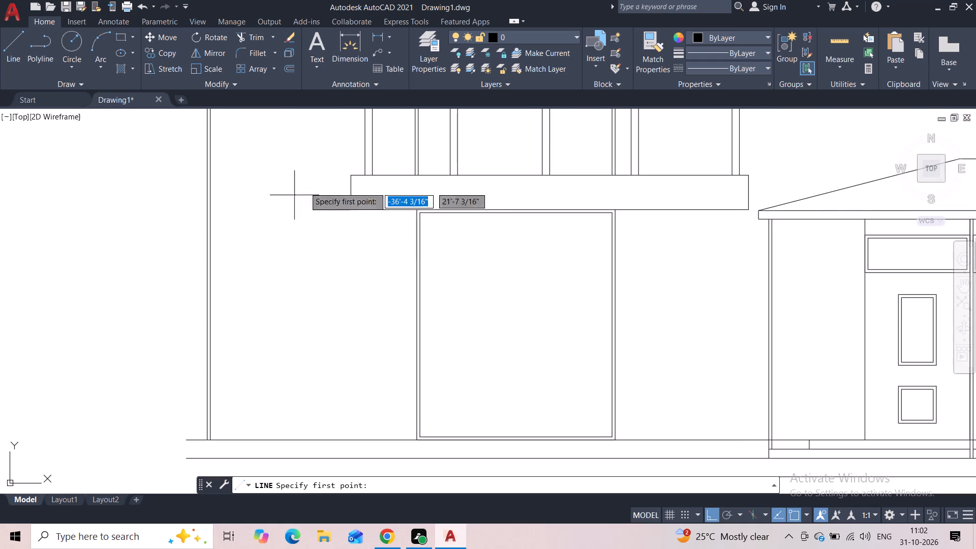
left_click(204, 179)
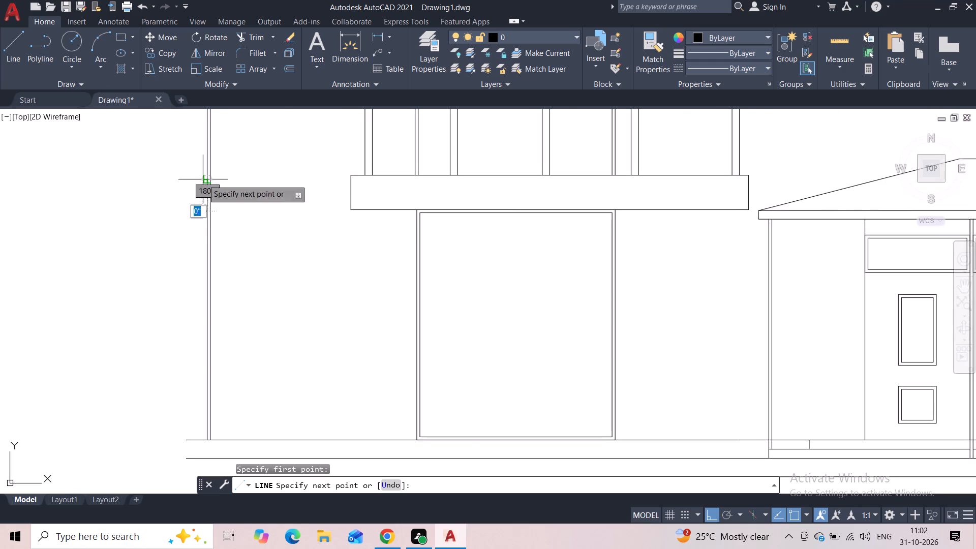
key("F8")
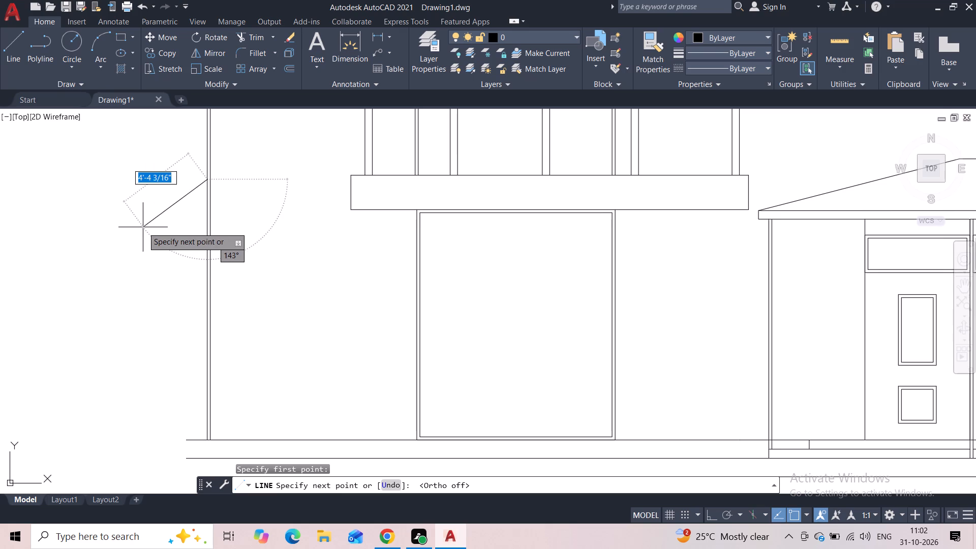
left_click(143, 240)
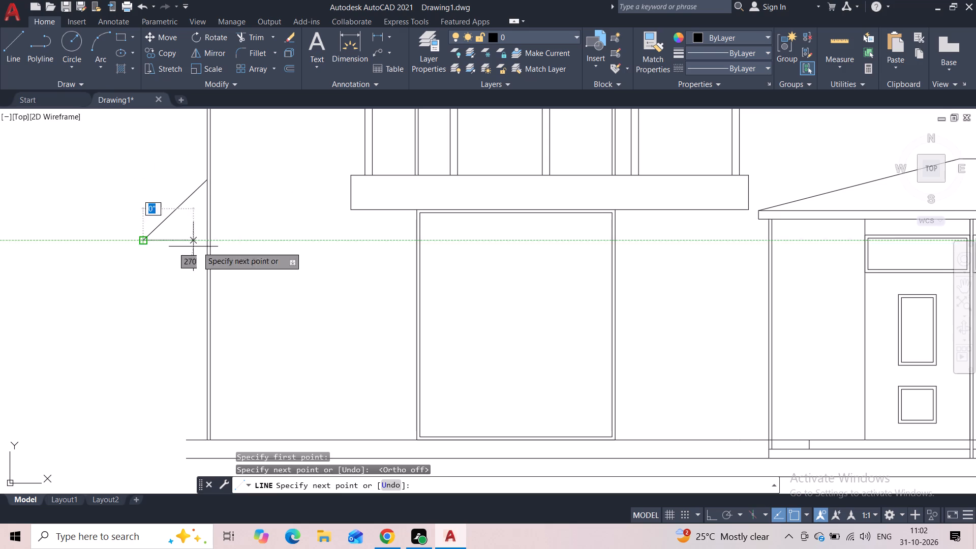
left_click(208, 238)
key("Escape")
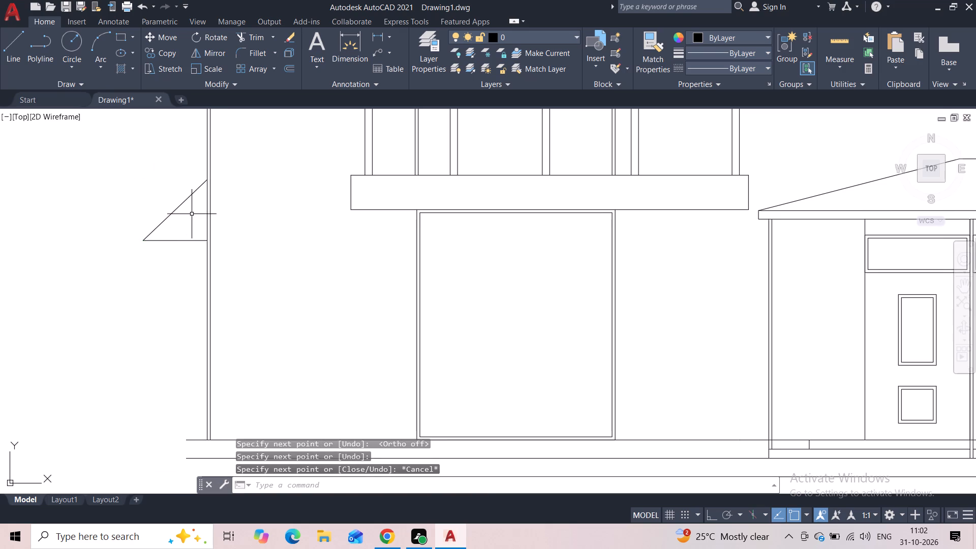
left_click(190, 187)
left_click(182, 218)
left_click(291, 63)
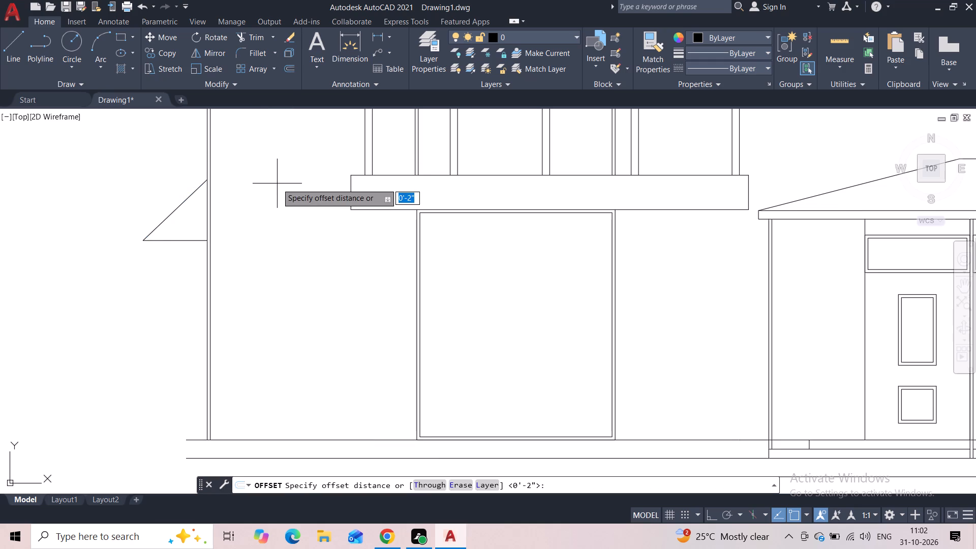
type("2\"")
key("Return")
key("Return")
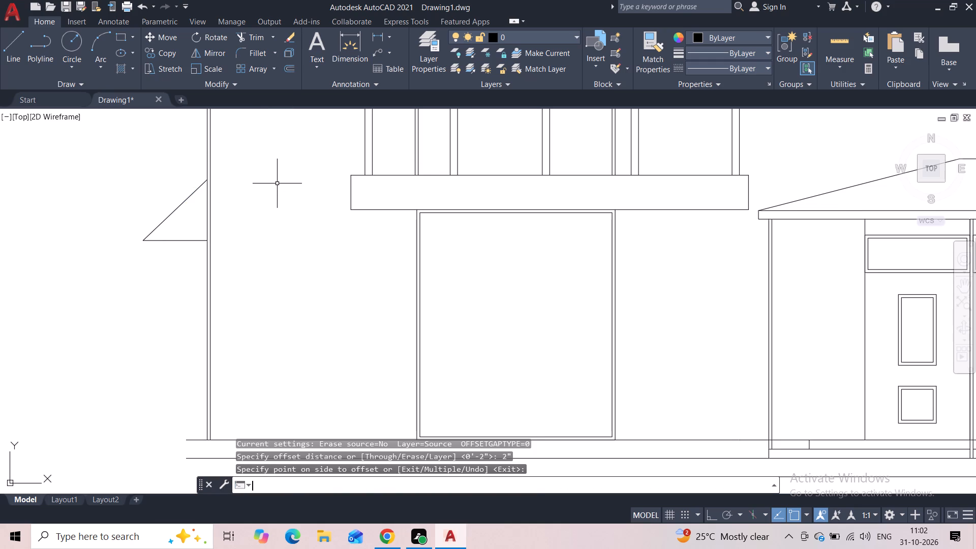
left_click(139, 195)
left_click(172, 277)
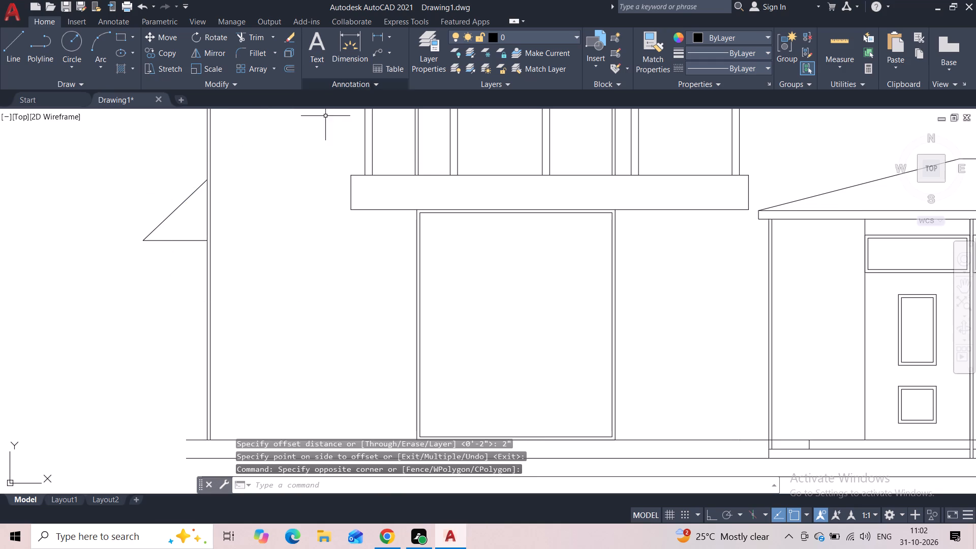
Offset the triangular bracket's sloping line and horizontal base line 2" outward.
left_click(192, 189)
left_click(190, 213)
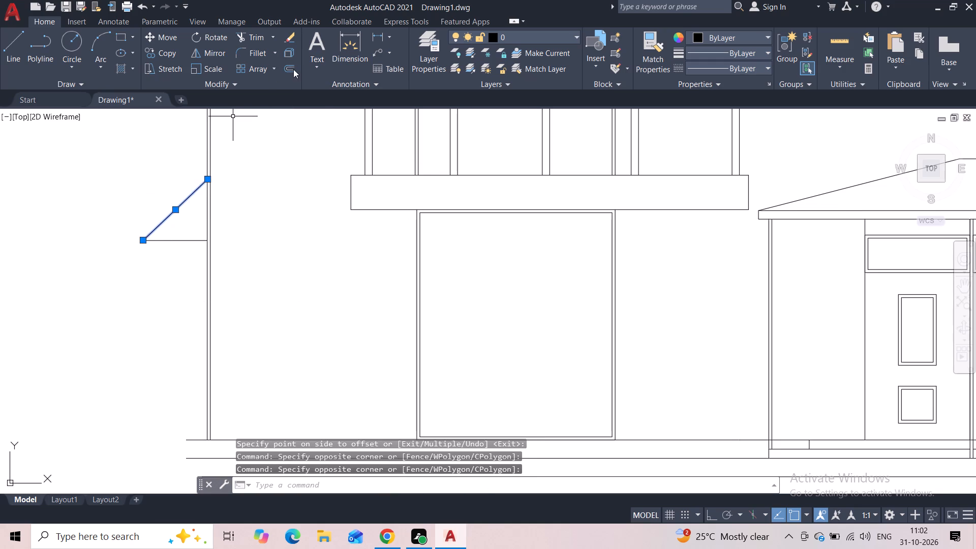
left_click(293, 69)
type("2\"")
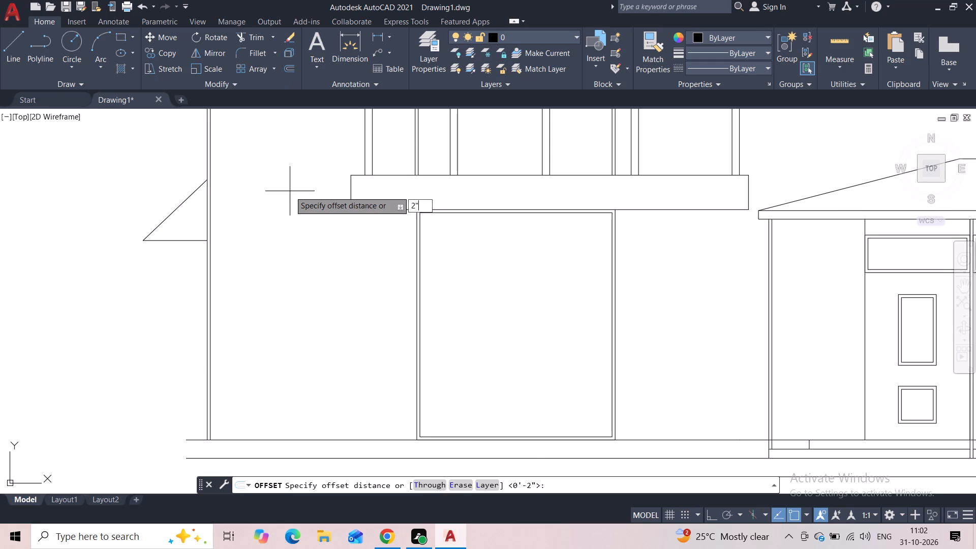
key("Return")
left_click(184, 176)
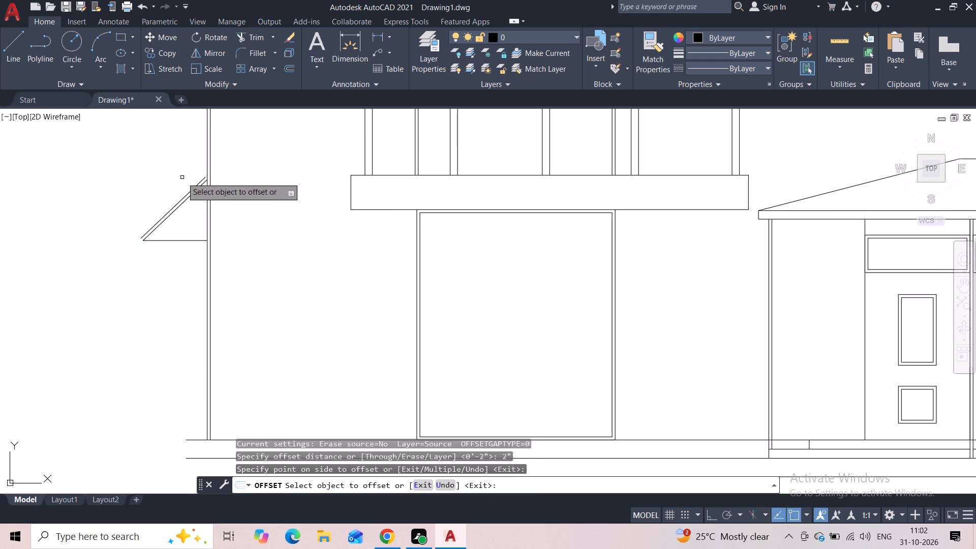
left_click(161, 240)
left_click(156, 265)
key("Escape")
Close the bracket's outer corner with two short lines: a sloping continuation about 4 7/8" long and a horizontal one to the lower offset line's end.
scroll(140, 233, "up", 1)
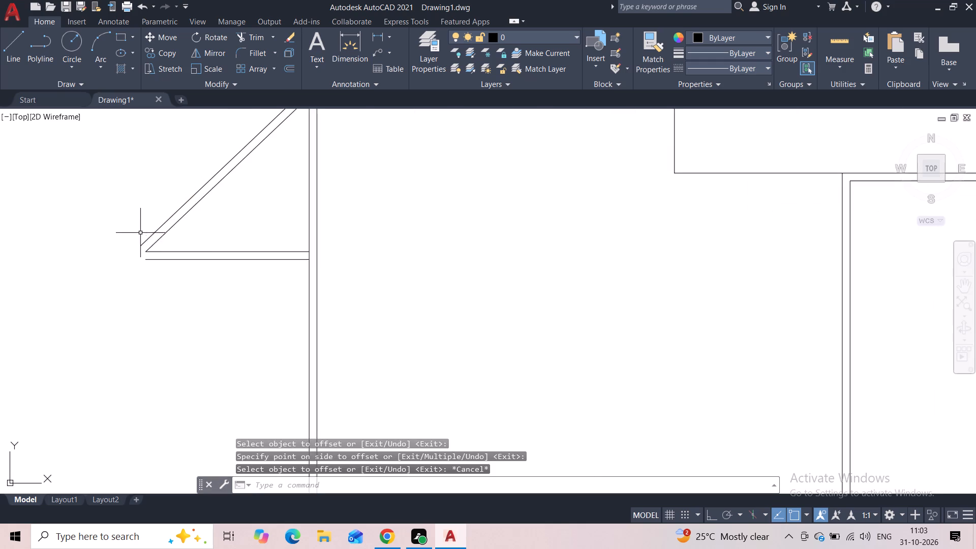
scroll(140, 233, "up", 2)
left_click(6, 47)
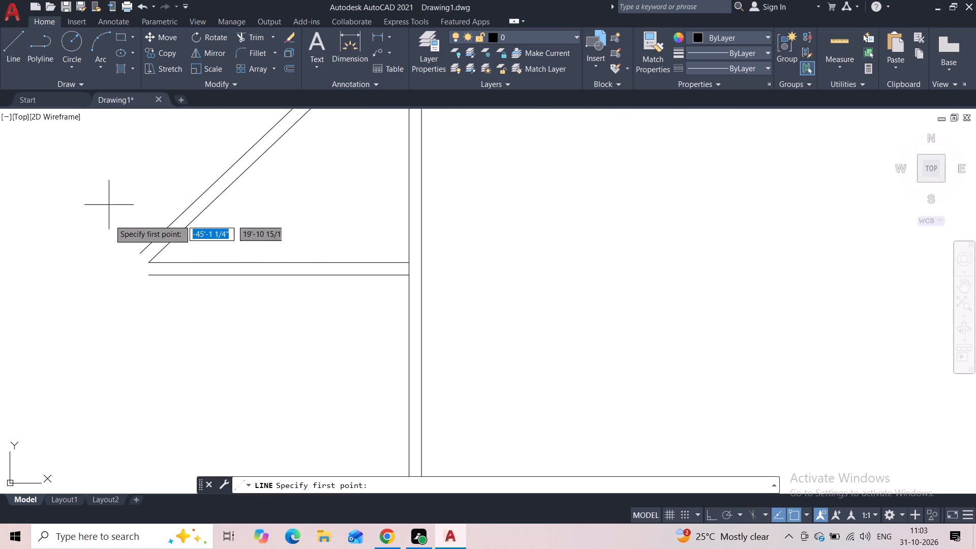
left_click(137, 254)
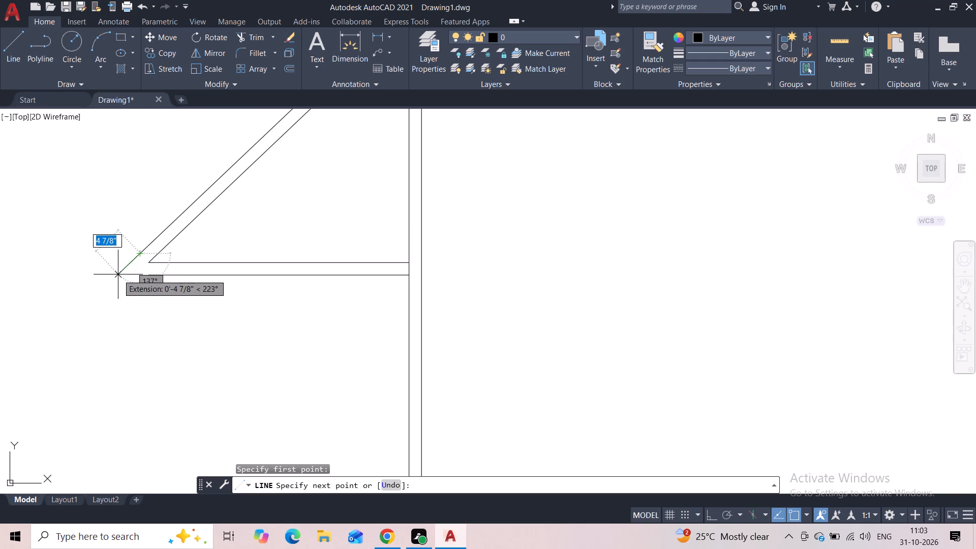
left_click(114, 278)
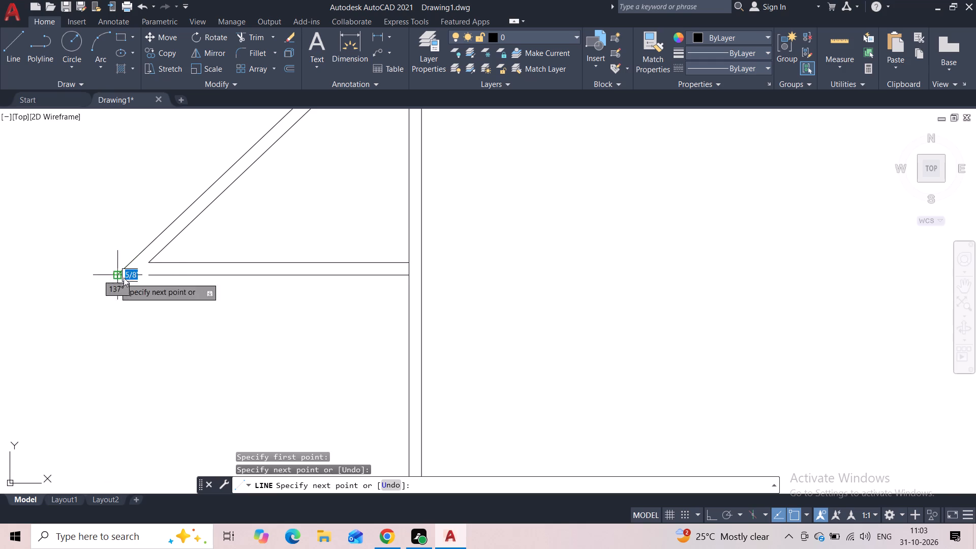
left_click(150, 276)
key("Escape")
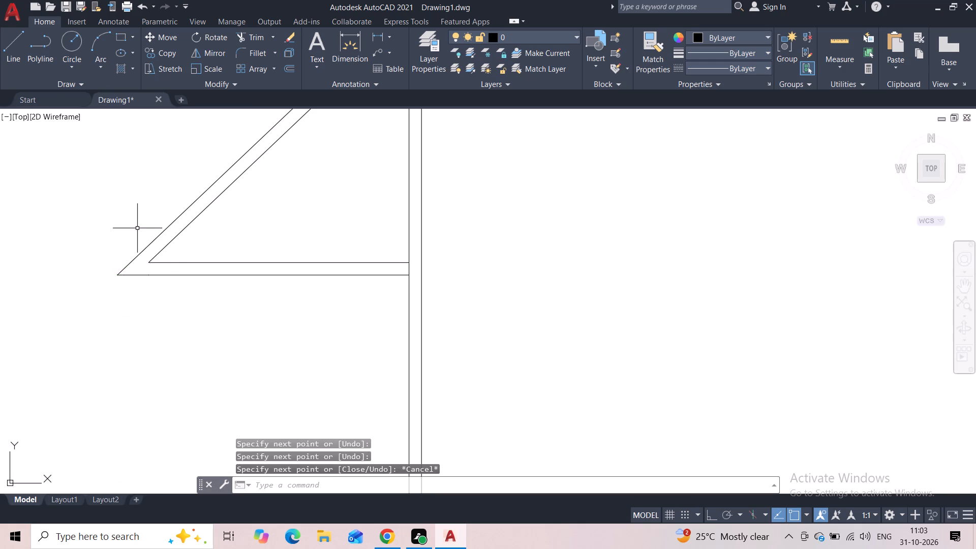
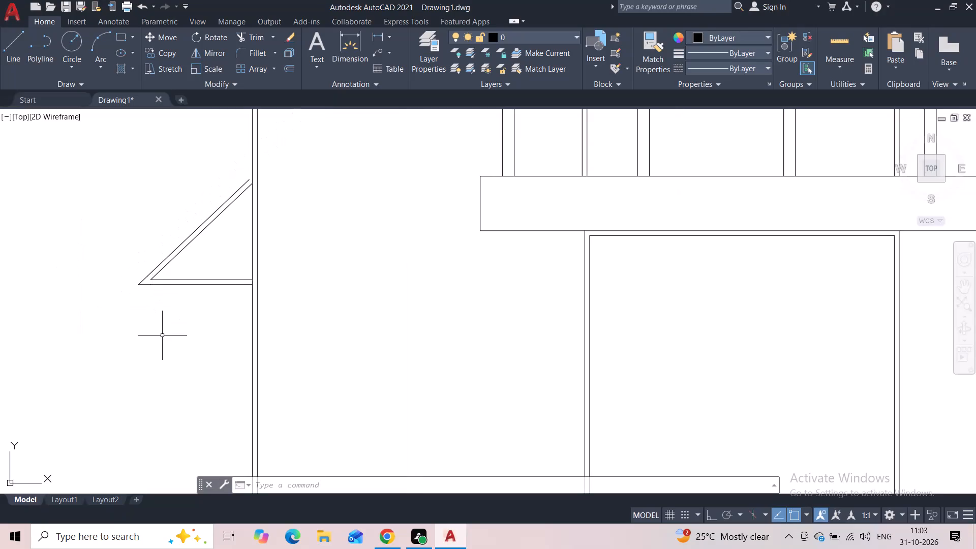
Draw a base strip under the bracket: a line about 6" down from its outer corner and a horizontal line back to the wall.
left_click(5, 54)
scroll(110, 272, "up", 1)
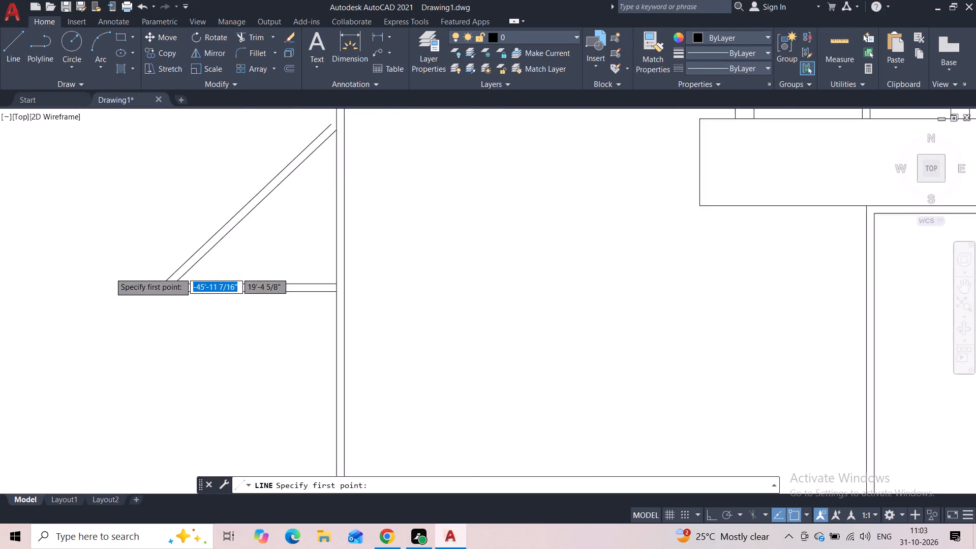
scroll(110, 272, "up", 2)
left_click(217, 320)
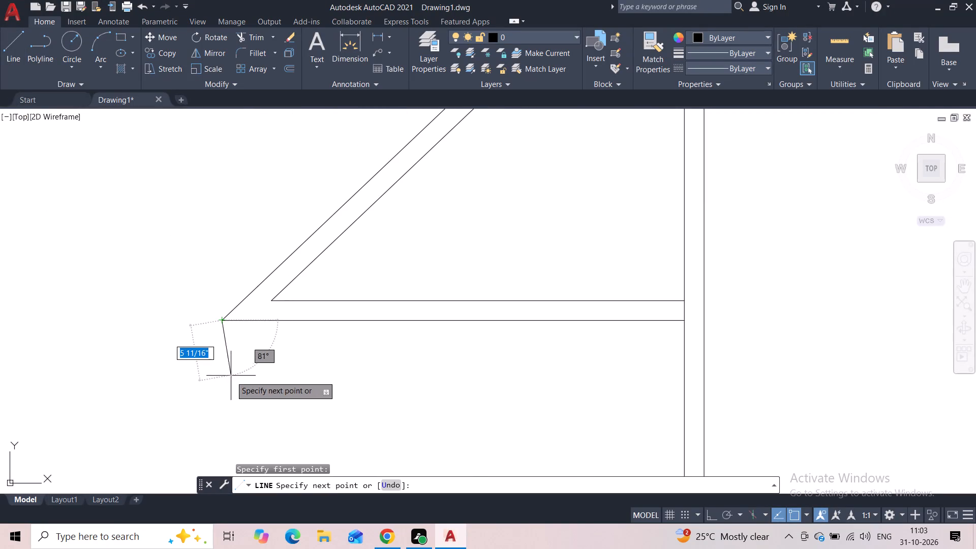
left_click(221, 380)
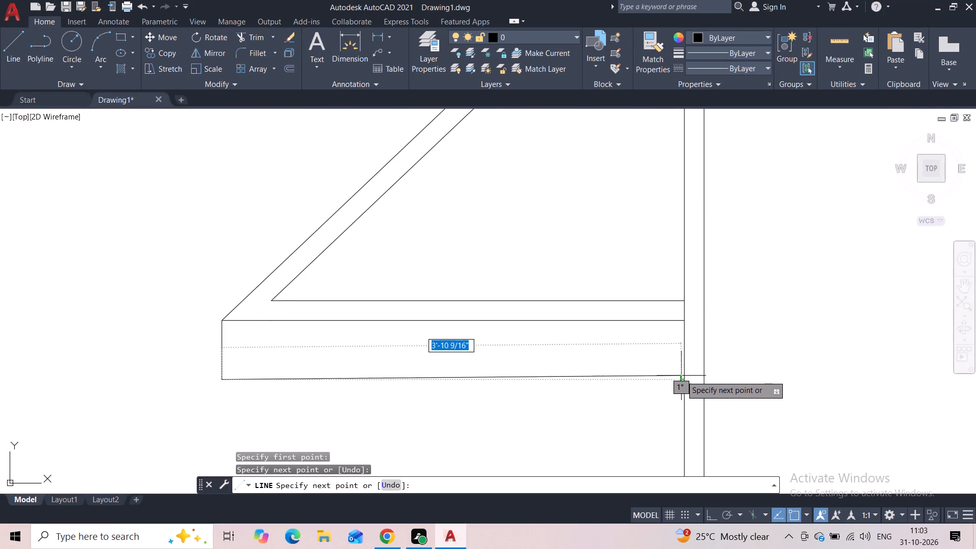
left_click(684, 378)
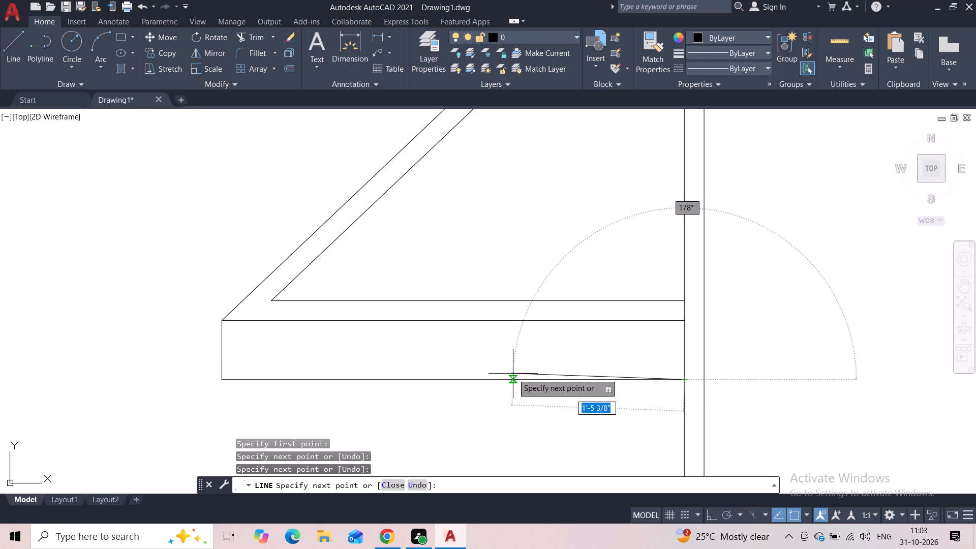
key("Escape")
Extend the bracket's outer sloping line up to the outer left wall line.
scroll(513, 374, "down", 4)
middle_click_drag(584, 372, 483, 337)
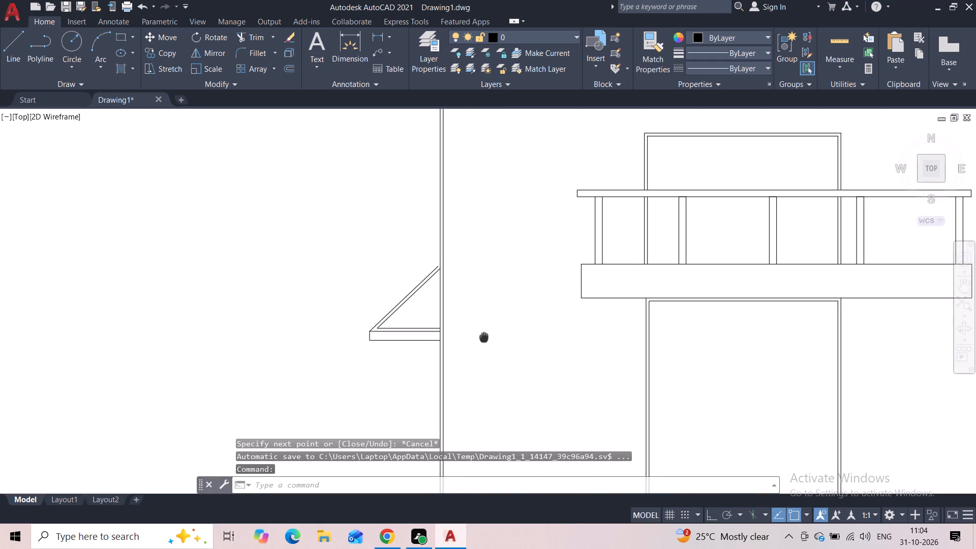
middle_click_drag(483, 337, 481, 337)
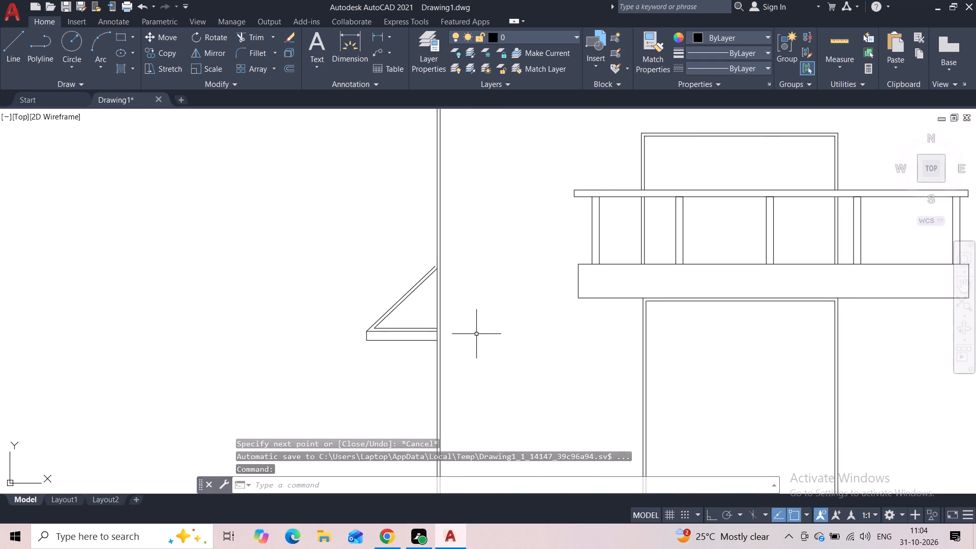
scroll(438, 262, "up", 5)
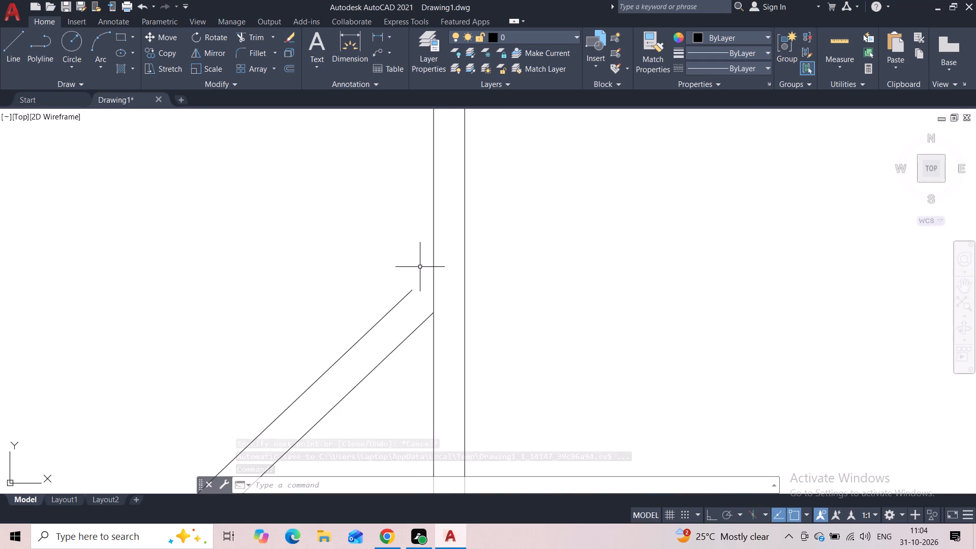
type("ex")
left_click(433, 291)
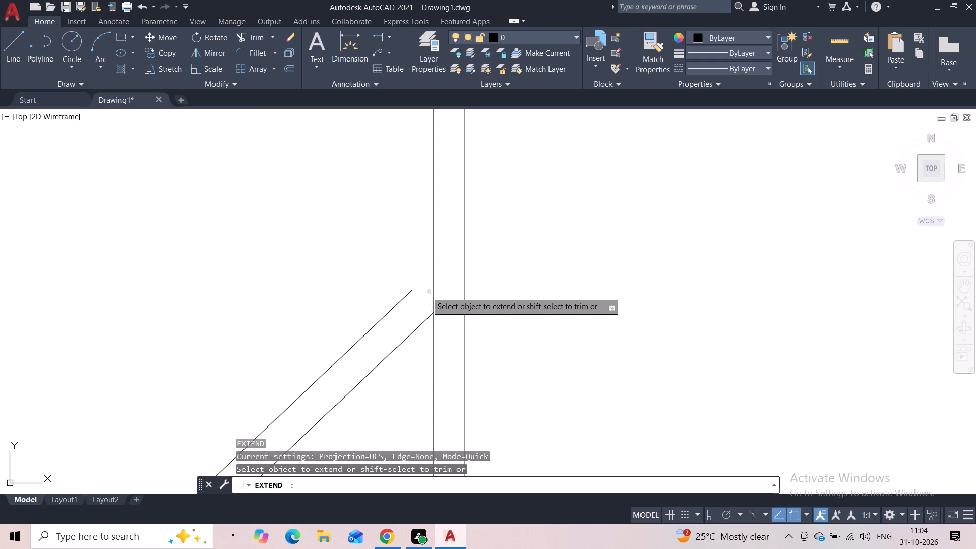
left_click(410, 294)
key("Escape")
Draw a wide rectangle across the full inner width of the opening below the balcony, just beneath its head.
scroll(496, 272, "down", 4)
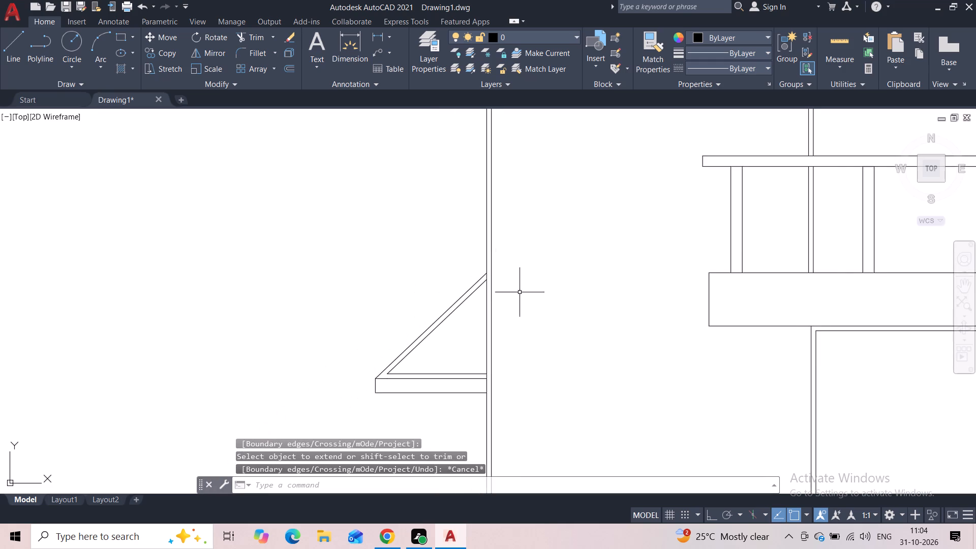
middle_click_drag(520, 292, 450, 292)
scroll(450, 292, "down", 1)
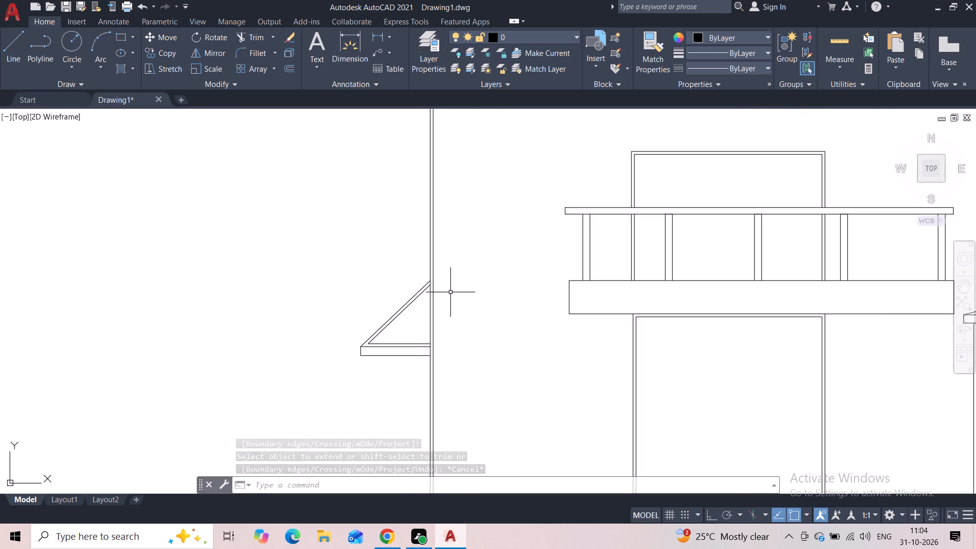
middle_click_drag(672, 285, 613, 287)
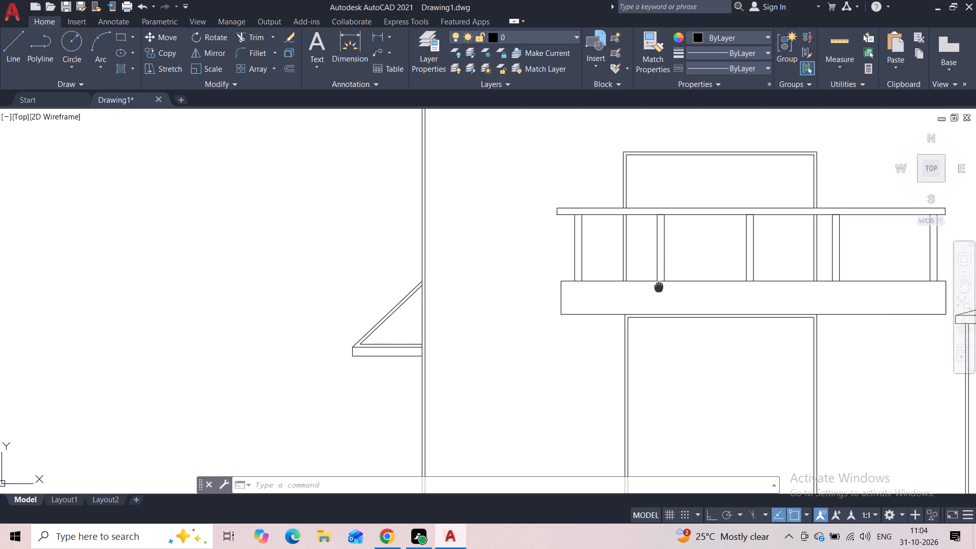
middle_click_drag(613, 287, 449, 295)
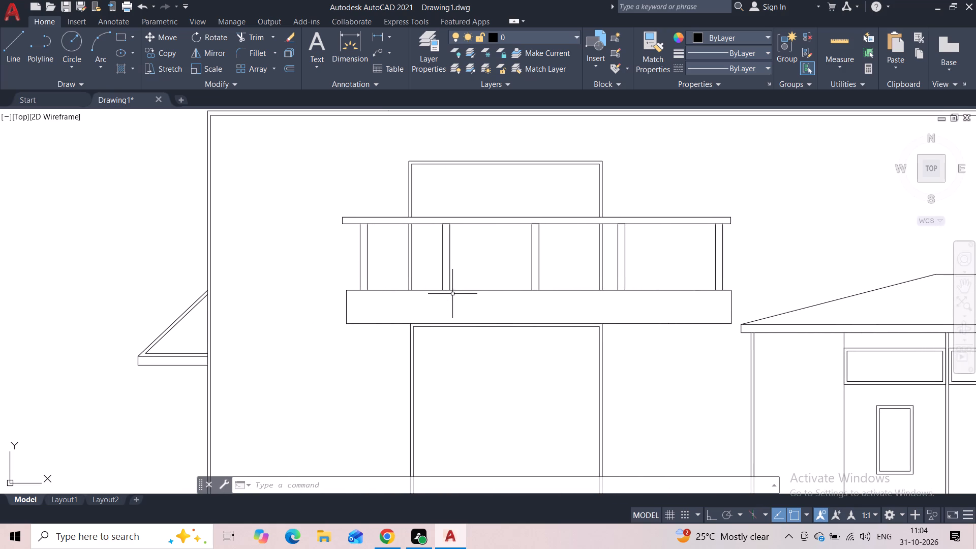
left_click(116, 36)
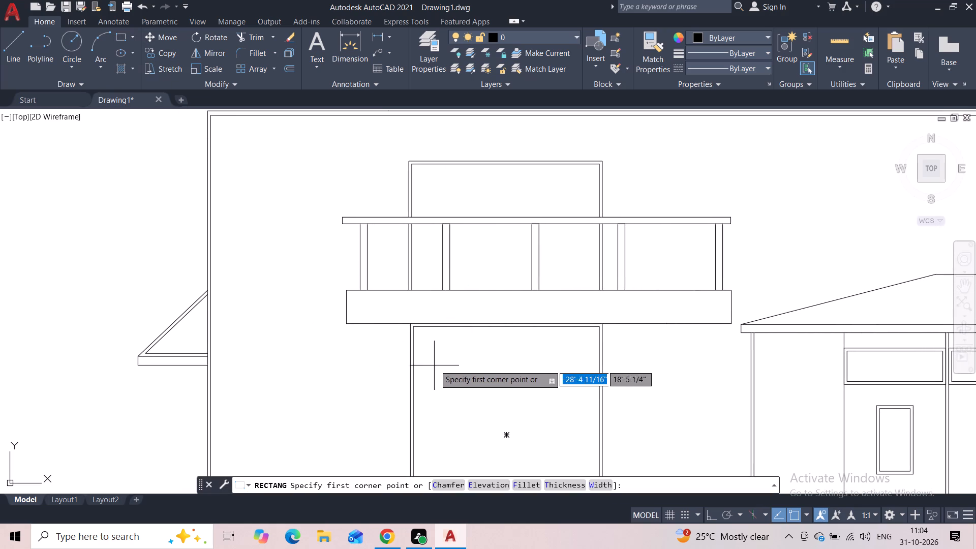
left_click(418, 338)
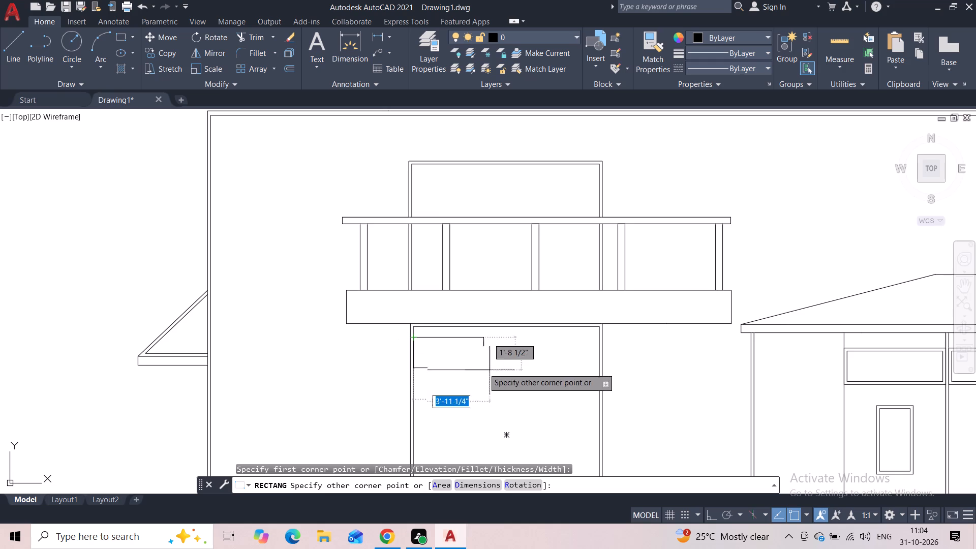
left_click(598, 392)
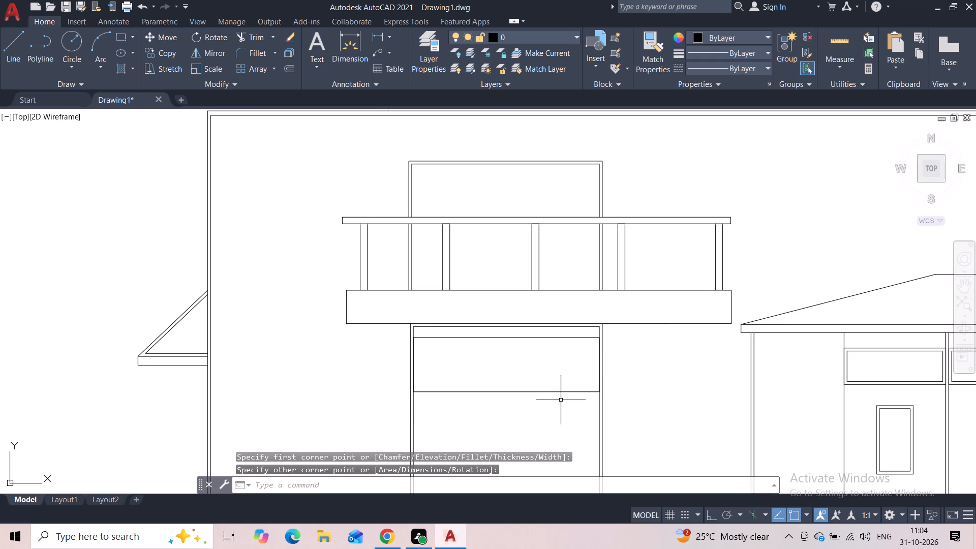
Draw a panel rectangle about 2'-4" wide and 4'-4" high below the wide rectangle's lower left corner.
middle_click_drag(559, 401, 532, 334)
scroll(532, 334, "down", 1)
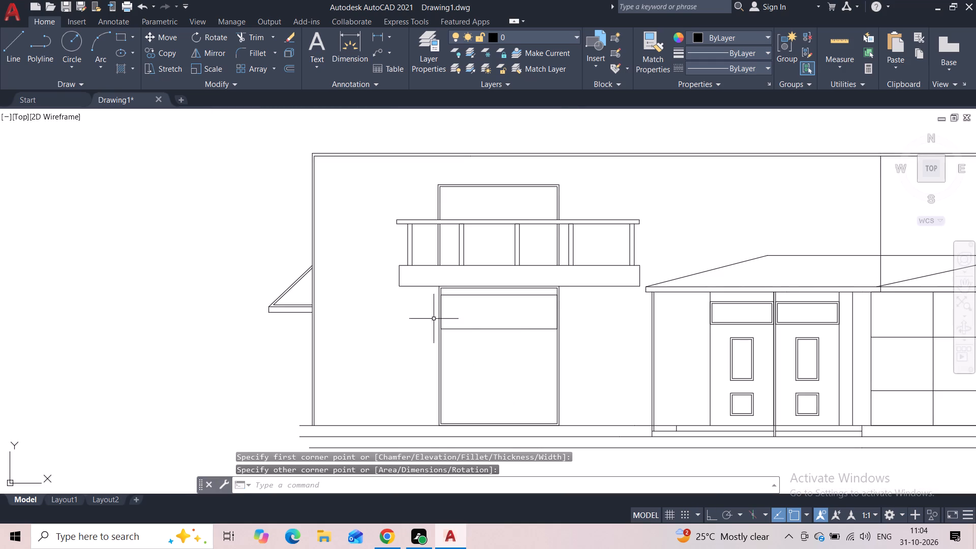
left_click(118, 37)
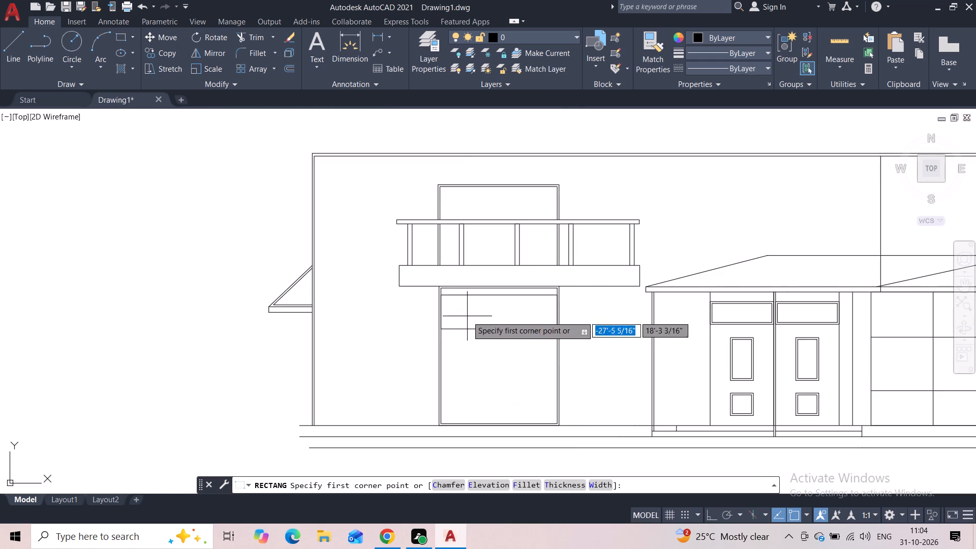
left_click(441, 332)
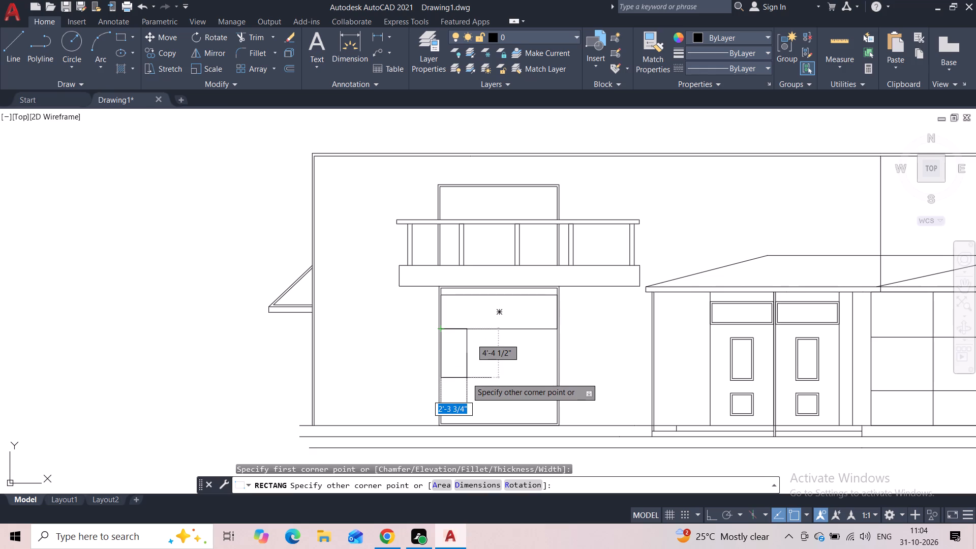
left_click(467, 378)
Stretch the wide rectangle's bottom edge upward and raise the panel's top edge to meet it.
middle_click_drag(471, 353, 483, 319)
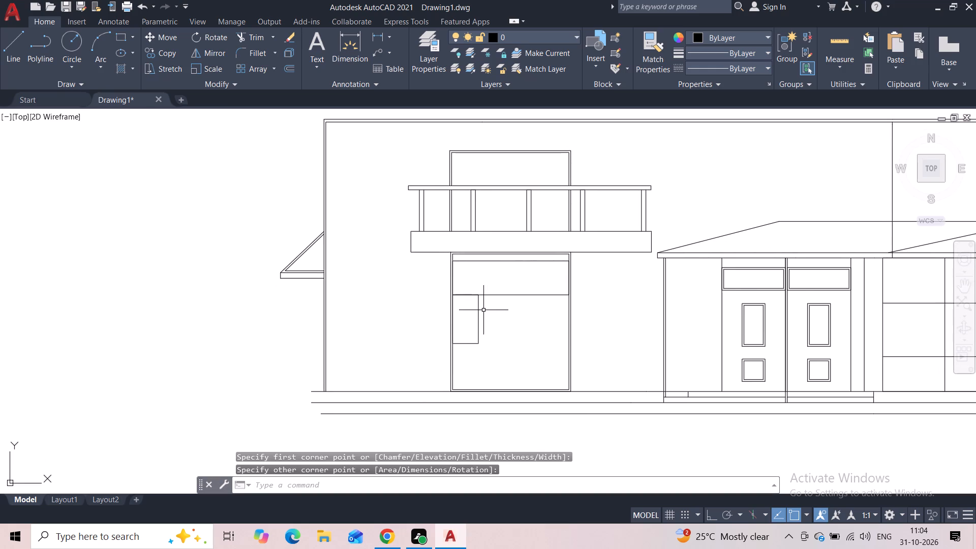
scroll(485, 300, "up", 1)
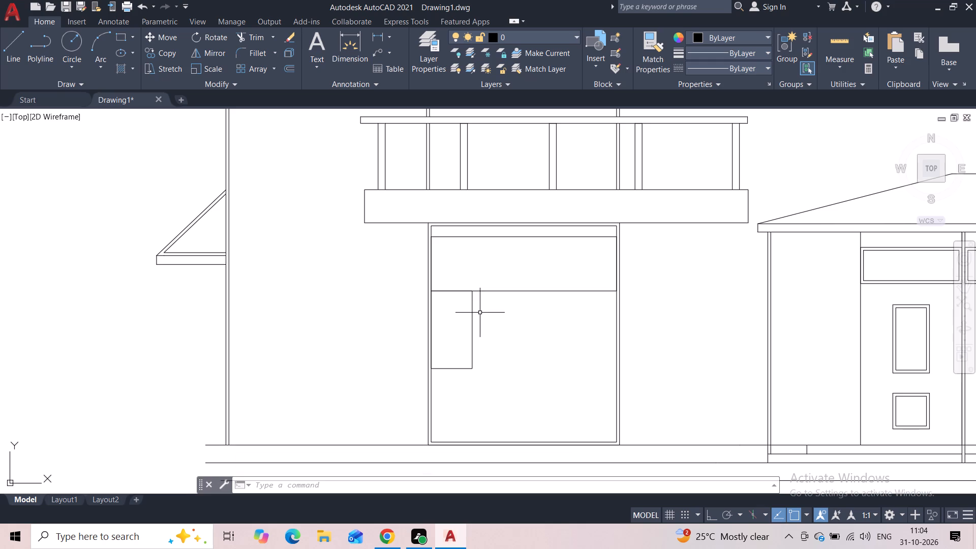
scroll(474, 309, "up", 2)
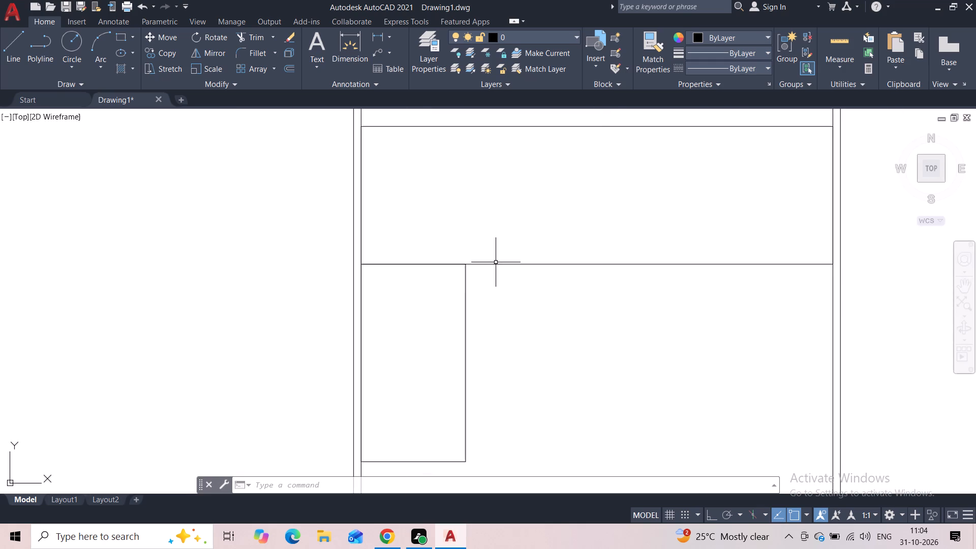
left_click(496, 262)
left_click(599, 264)
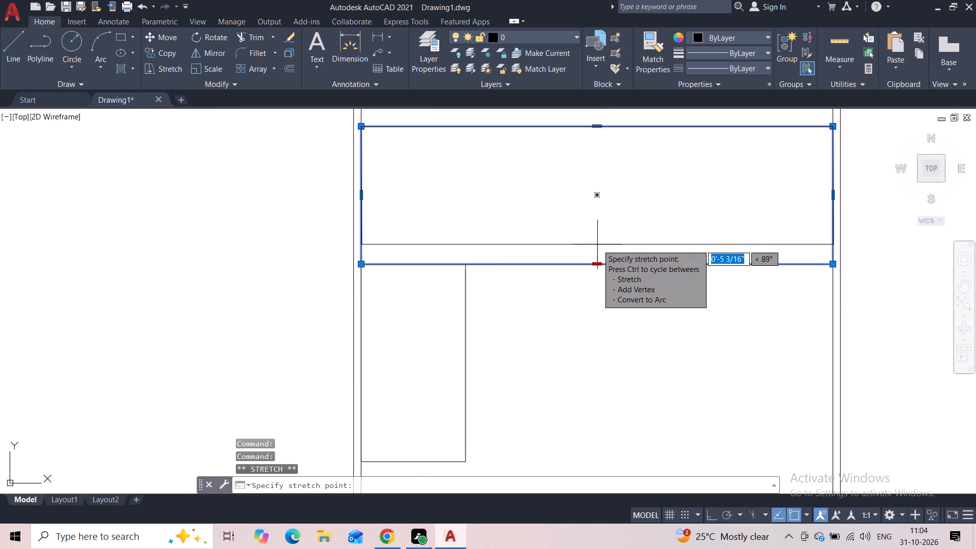
left_click(597, 238)
left_click(452, 264)
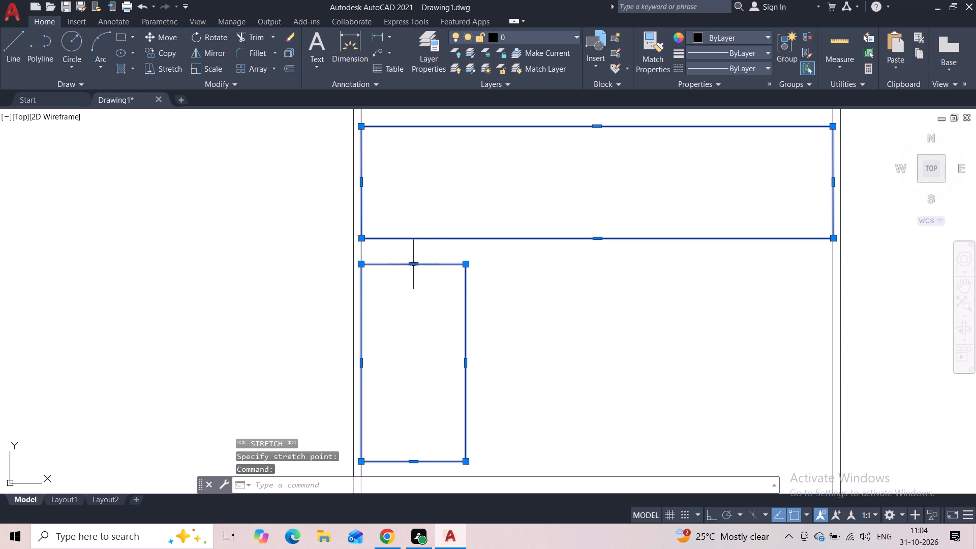
left_click(414, 263)
left_click(412, 237)
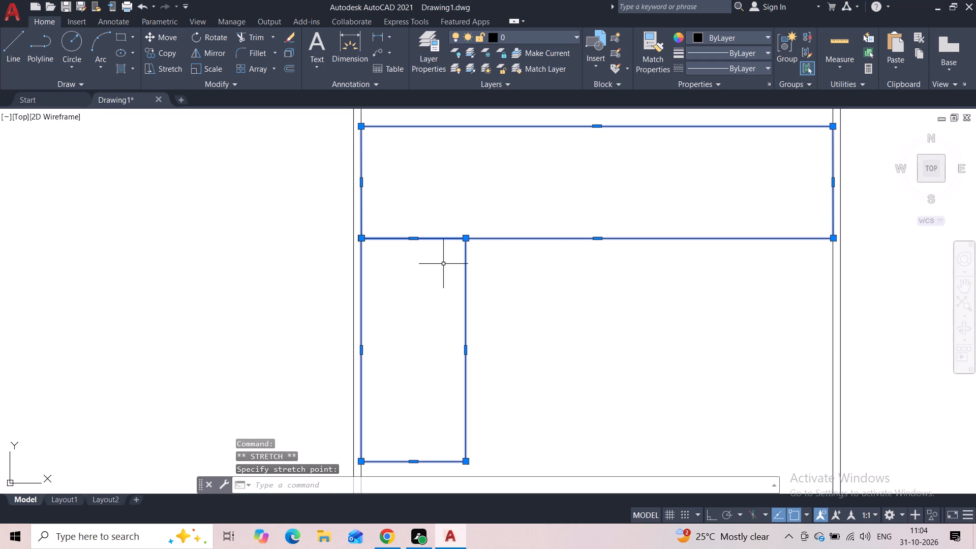
key("Escape")
Copy the panel twice along the wide rectangle's lower edge, once near the middle and once about 8'-1" across at the opening's right side.
left_click(480, 273)
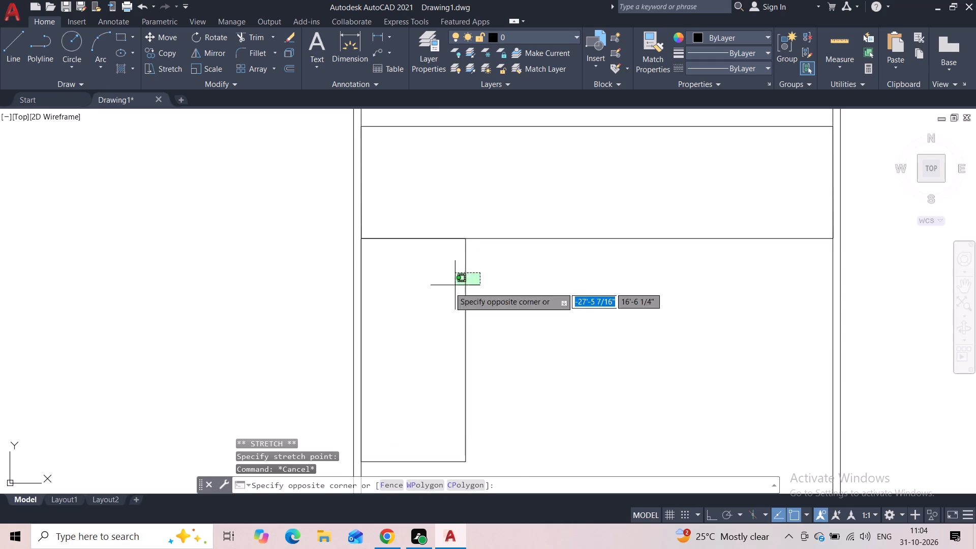
left_click(449, 287)
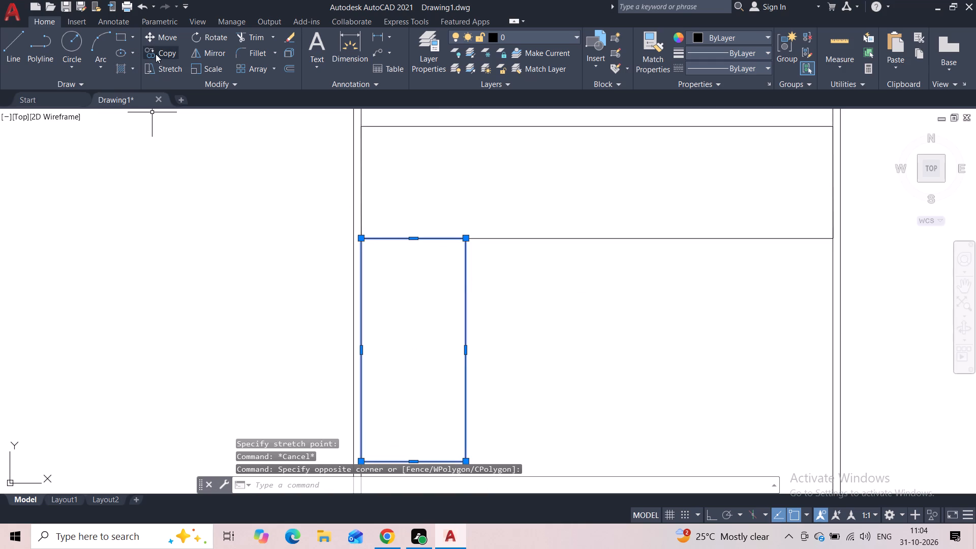
left_click(156, 54)
left_click(367, 237)
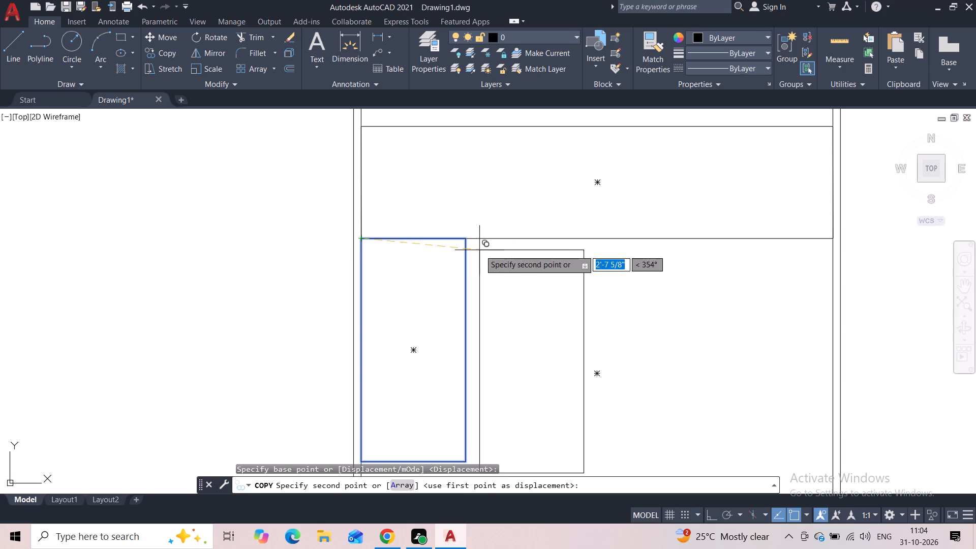
left_click(516, 238)
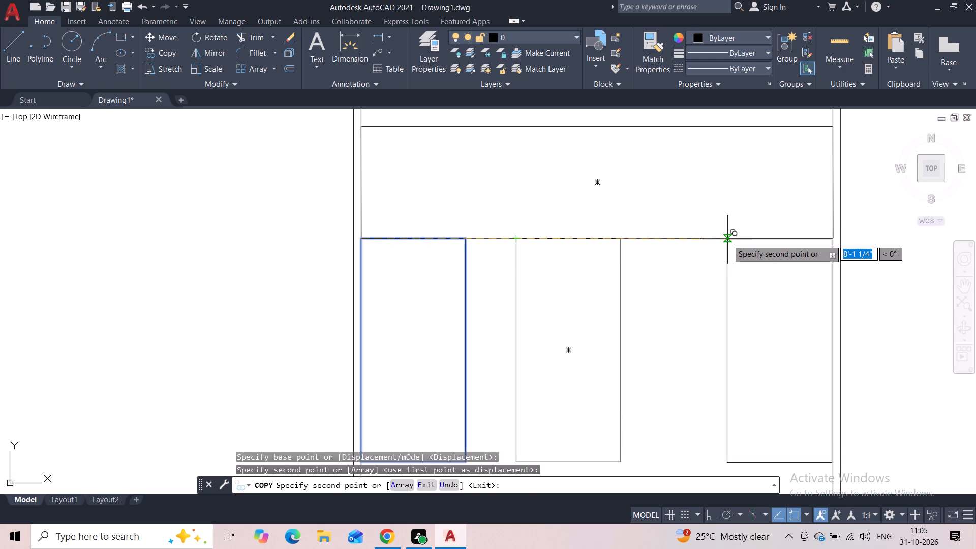
left_click(727, 239)
key("Escape")
Widen the left panel by stretching its right edge toward the middle panel, leaving a narrow gap.
scroll(708, 253, "down", 1)
middle_click(705, 258)
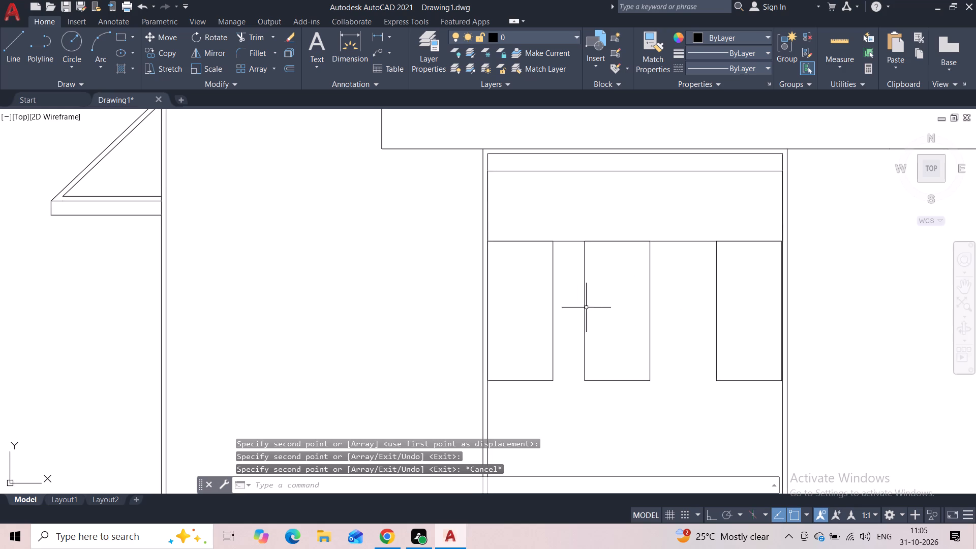
scroll(577, 310, "up", 1)
left_click(540, 315)
left_click(537, 315)
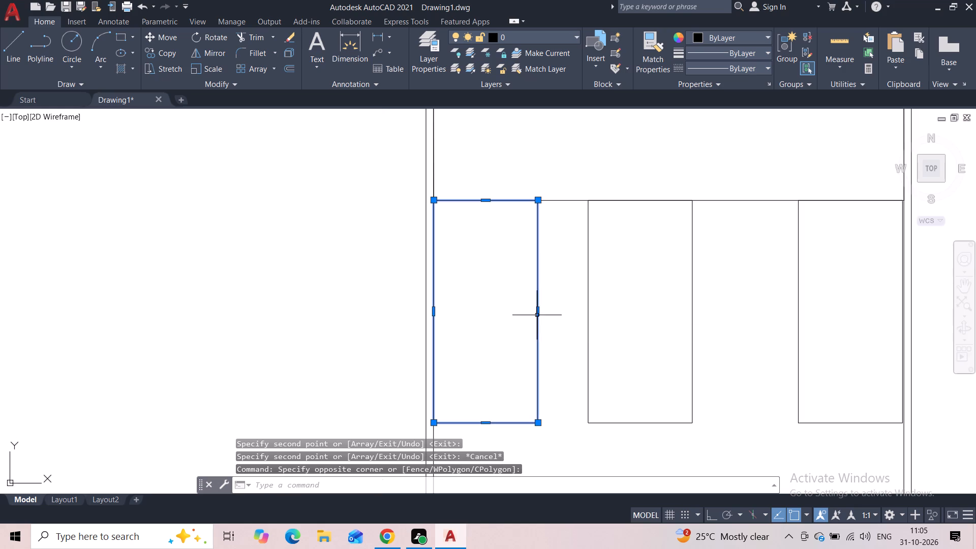
left_click(538, 312)
left_click(566, 310)
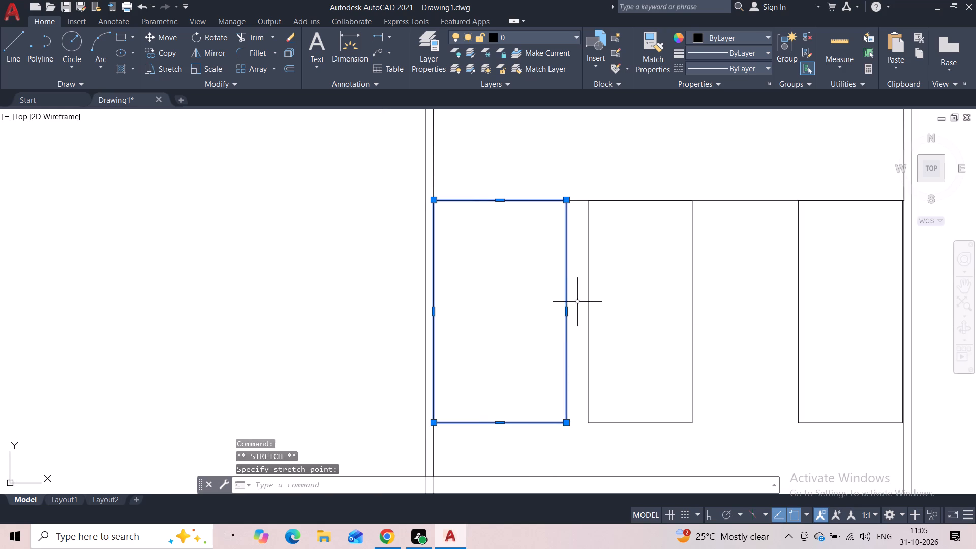
key("Escape")
Widen the middle panel by stretching its left edge toward the left panel and its right edge toward the right panel.
left_click(588, 294)
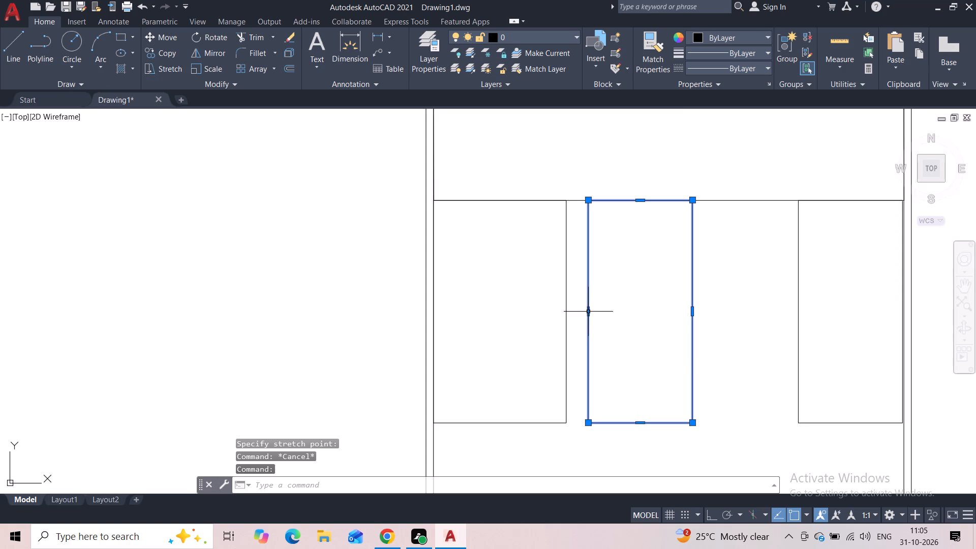
left_click(586, 311)
left_click(577, 311)
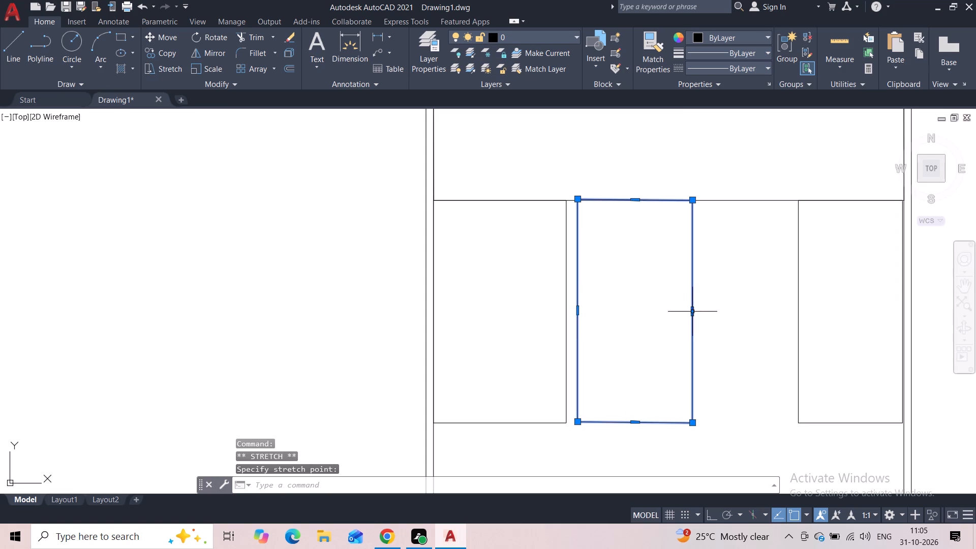
left_click(691, 312)
left_click(721, 311)
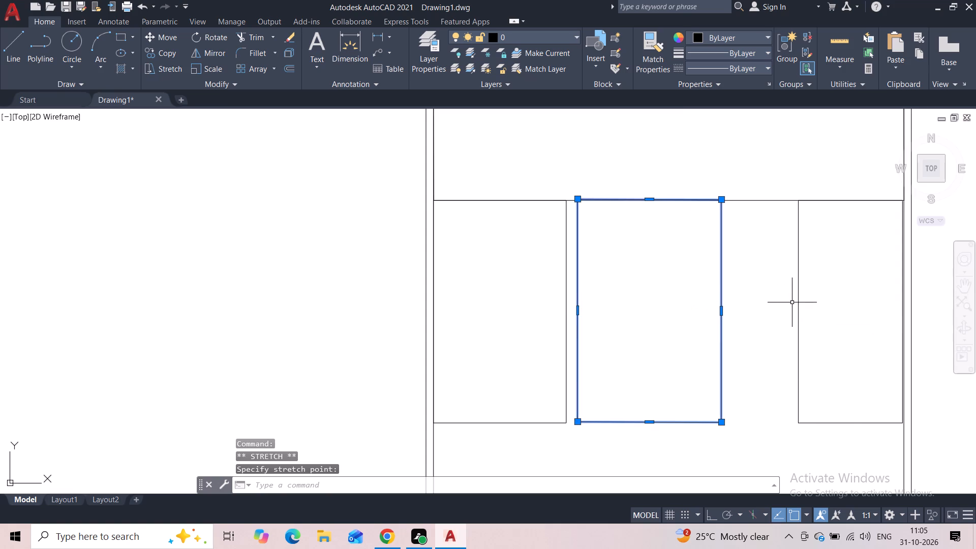
Widen the right panel by stretching its left edge toward the middle panel, narrowing the gap between them.
left_click(800, 298)
left_click(799, 311)
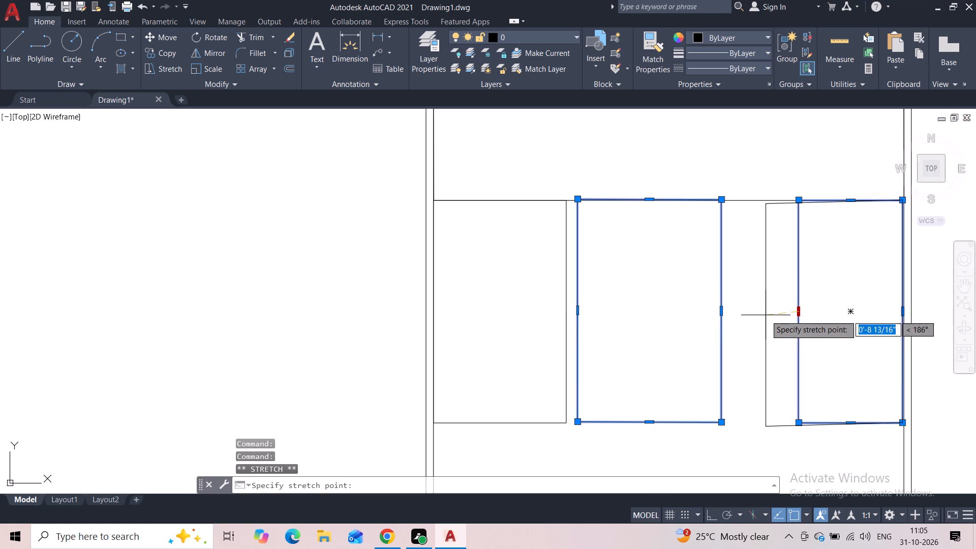
left_click(745, 311)
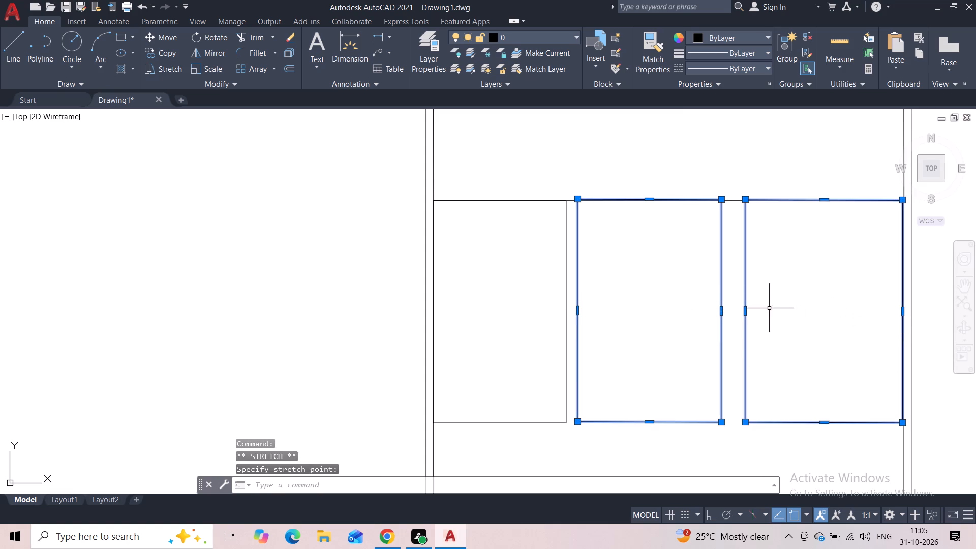
key("Escape")
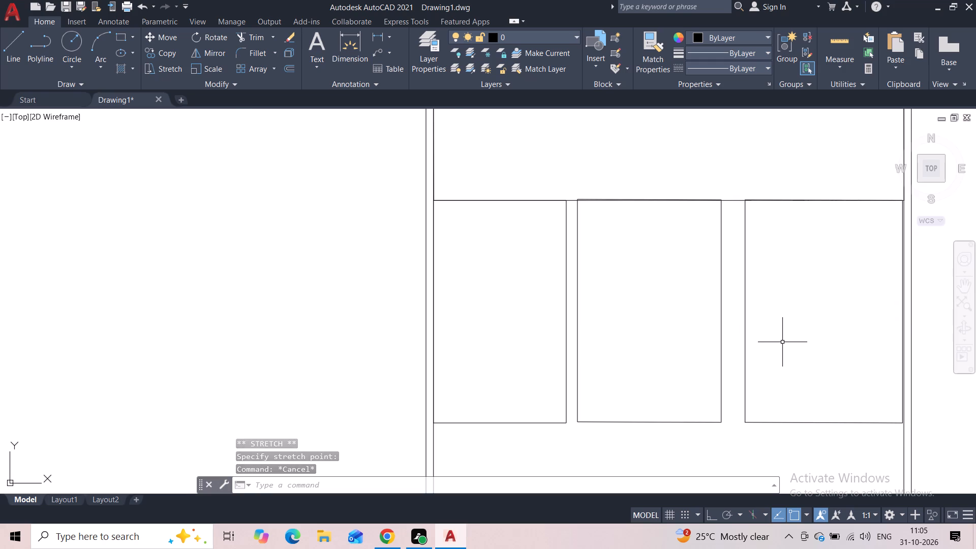
scroll(782, 342, "down", 1)
middle_click_drag(792, 308, 781, 312)
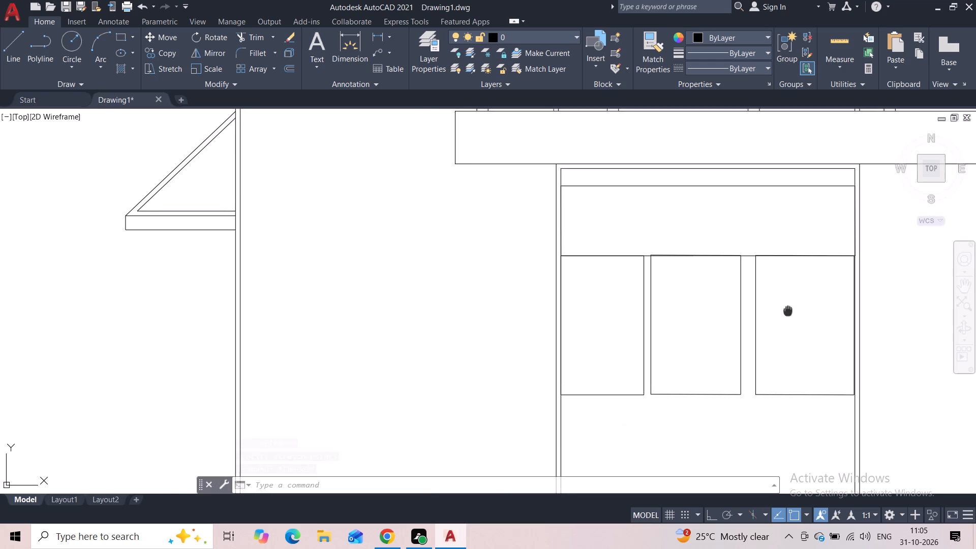
middle_click_drag(781, 312, 723, 319)
scroll(705, 317, "up", 3)
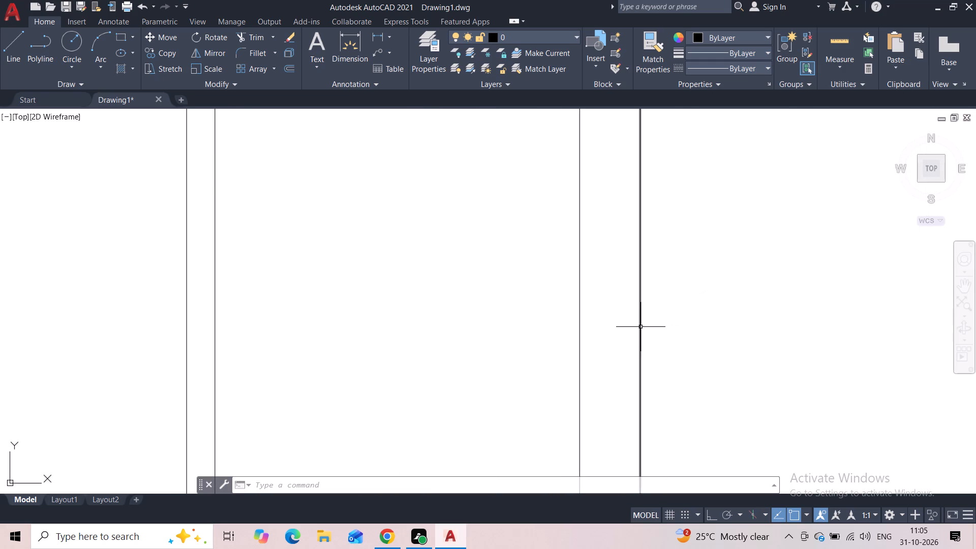
left_click(640, 327)
left_click(640, 383)
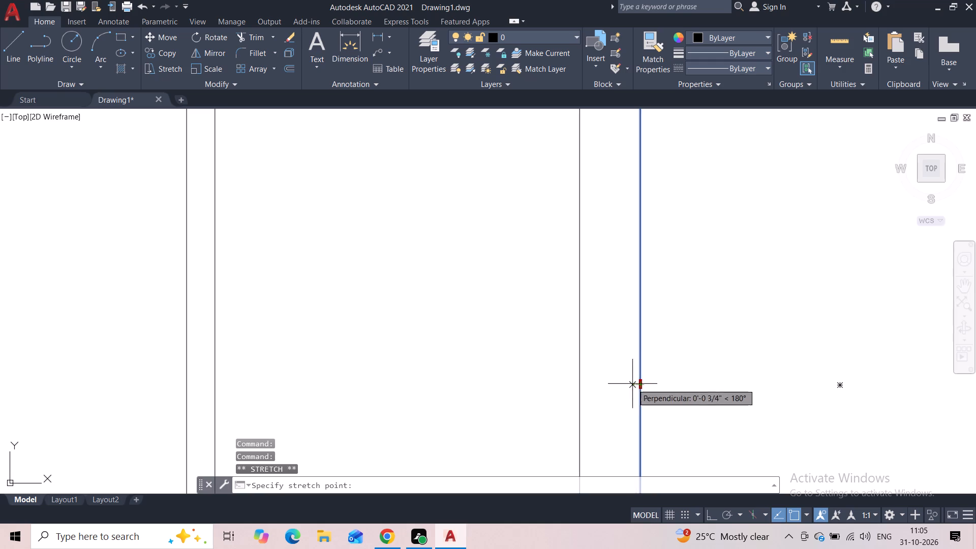
left_click(623, 385)
key("Escape")
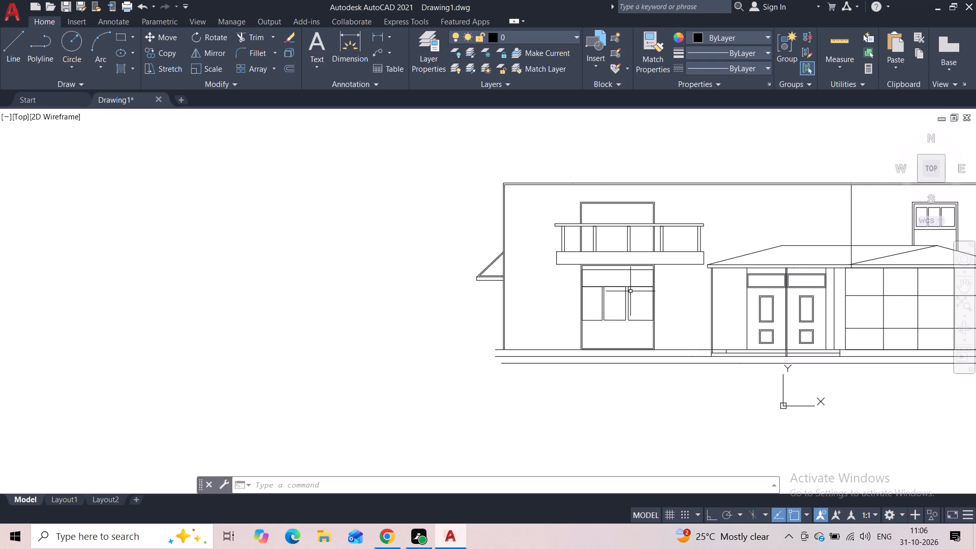
Draw a horizontal line across the ground-floor opening just below the three panels, between its inner side edges.
left_click(11, 25)
left_click(9, 34)
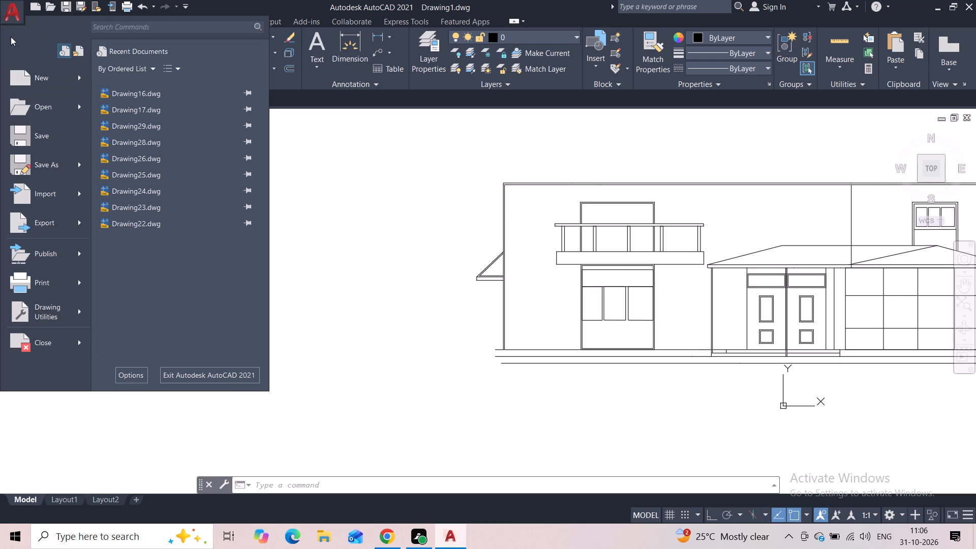
left_click(326, 189)
left_click(11, 48)
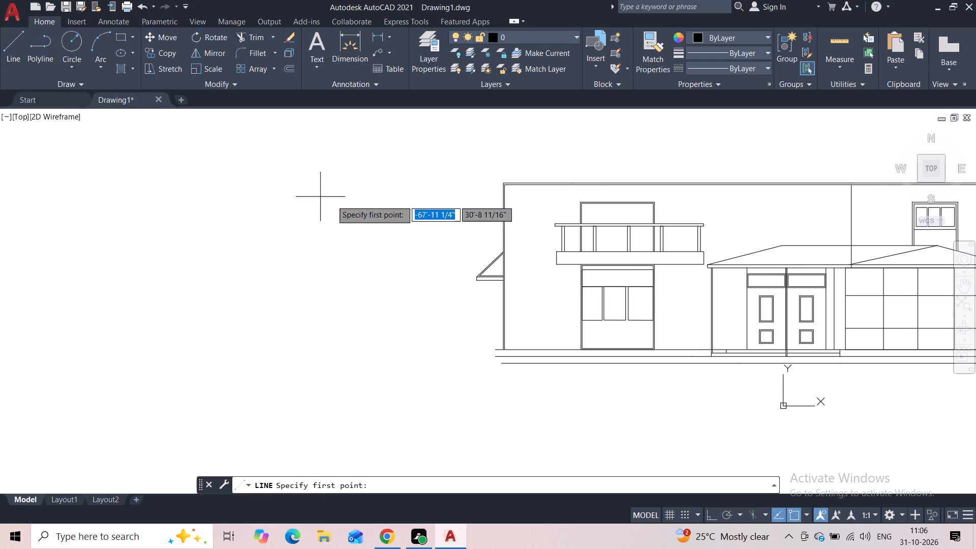
scroll(571, 328, "up", 3)
middle_click_drag(634, 321, 420, 319)
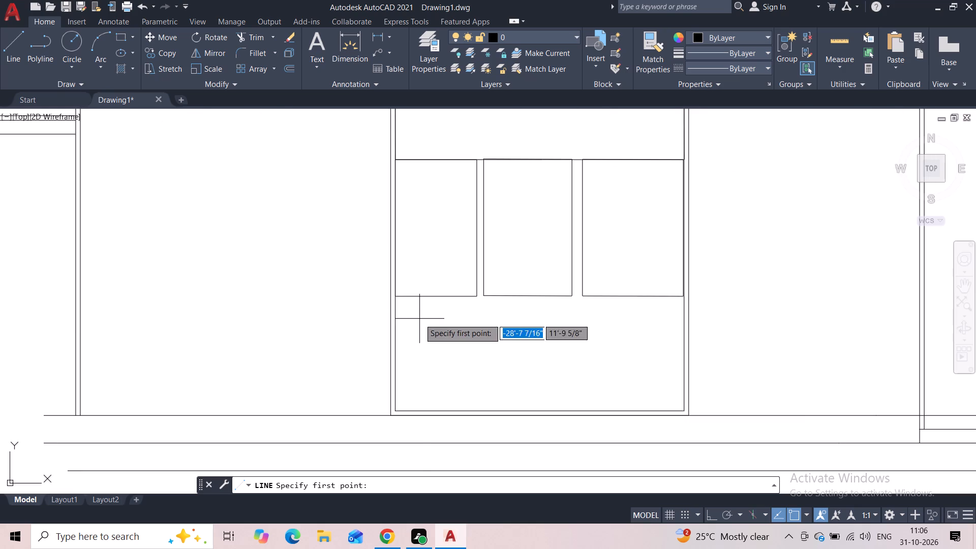
left_click(399, 309)
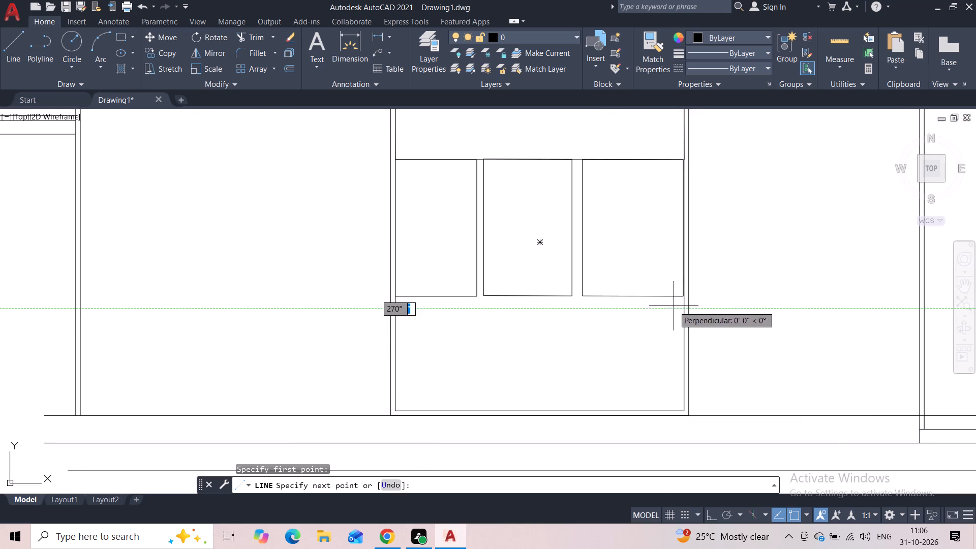
left_click(680, 309)
key("Escape")
Draw a vertical line about 12' up from the upper storey's top edge, between the balcony and the dividing wall line.
scroll(711, 288, "down", 2)
middle_click_drag(713, 282, 550, 344)
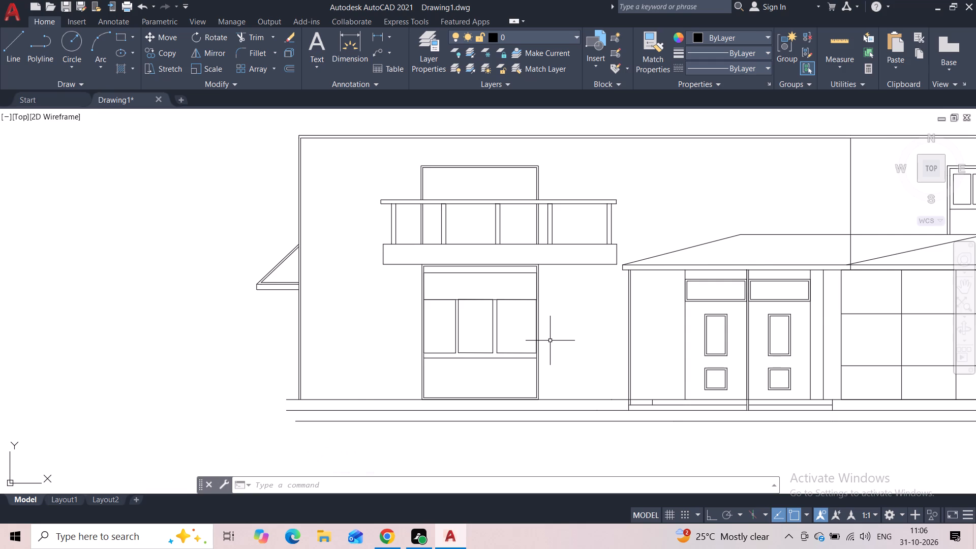
middle_click_drag(622, 204, 544, 325)
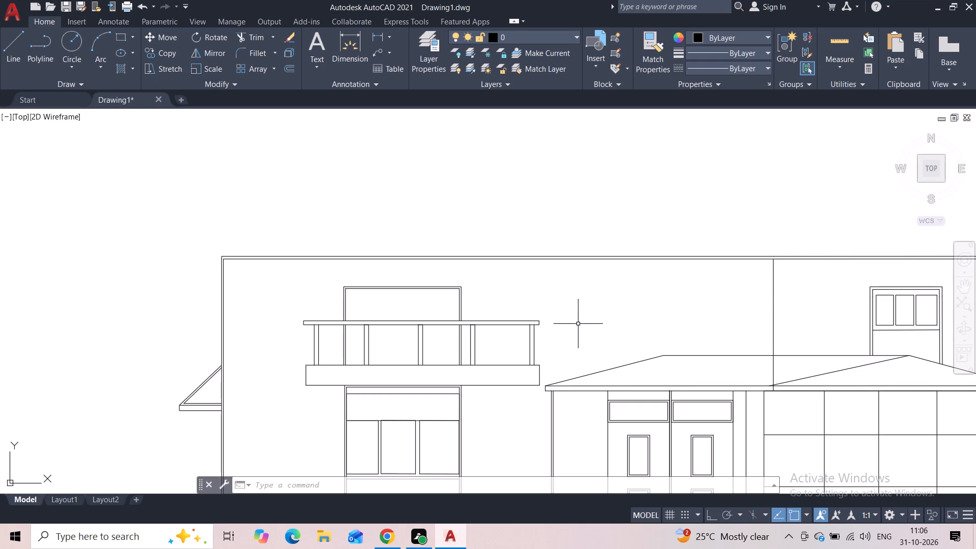
middle_click_drag(519, 248, 412, 253)
scroll(412, 253, "down", 2)
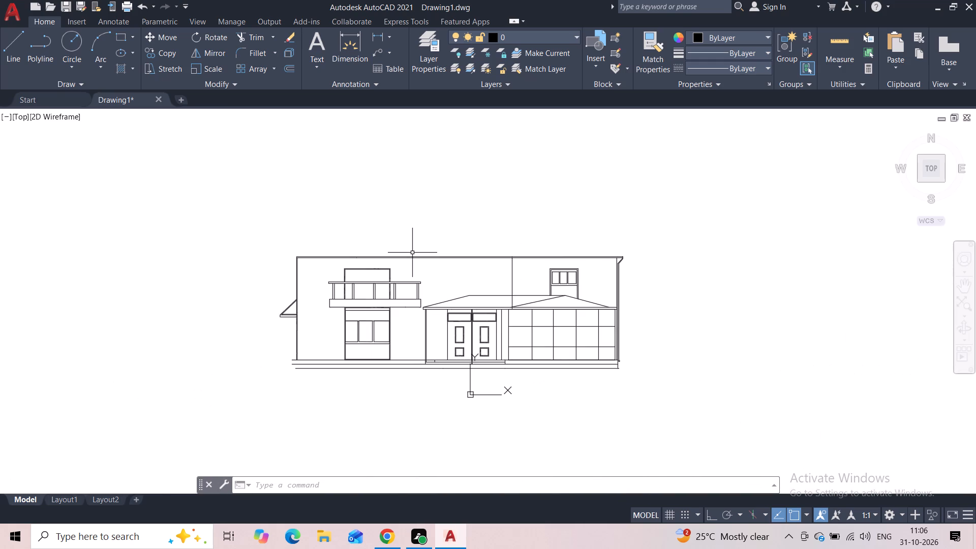
middle_click_drag(412, 253, 361, 304)
scroll(361, 304, "up", 1)
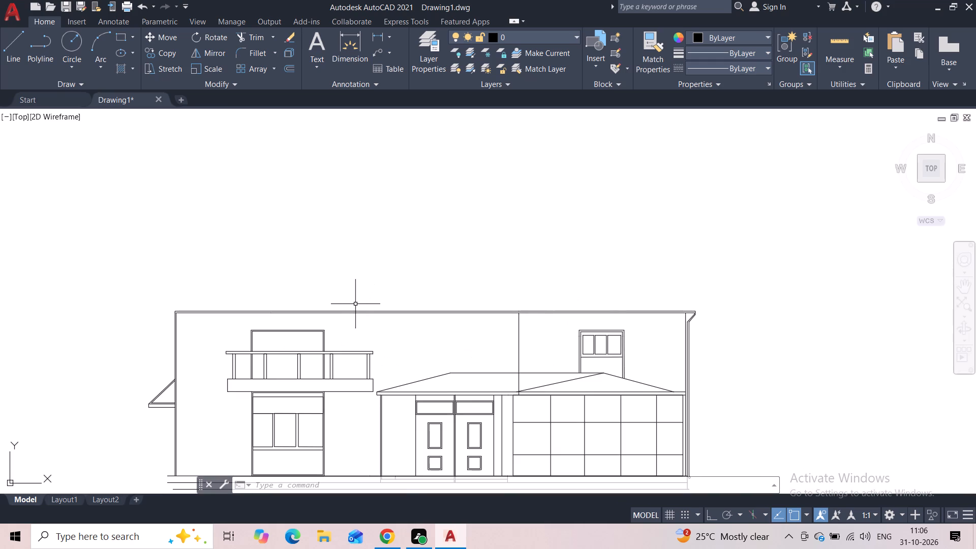
left_click(8, 53)
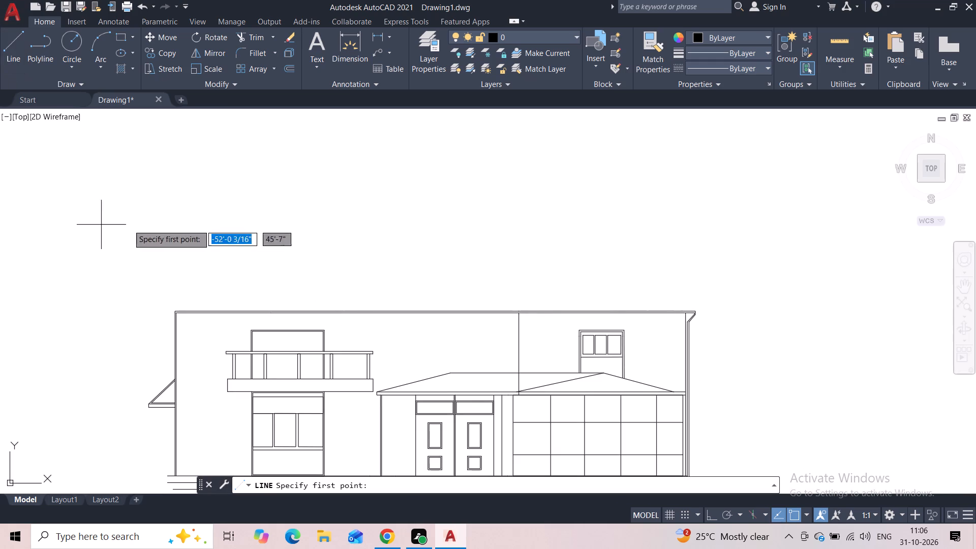
scroll(255, 263, "down", 1)
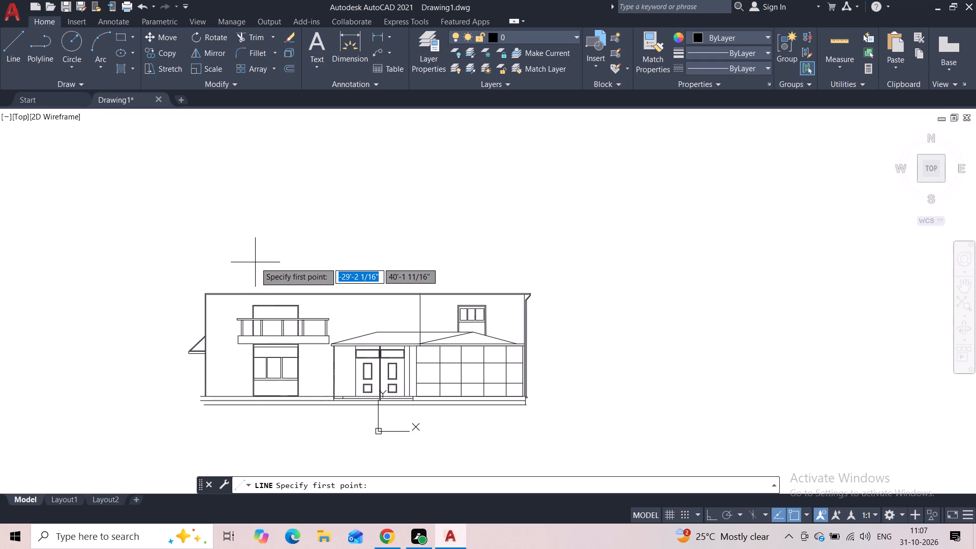
scroll(269, 270, "up", 3)
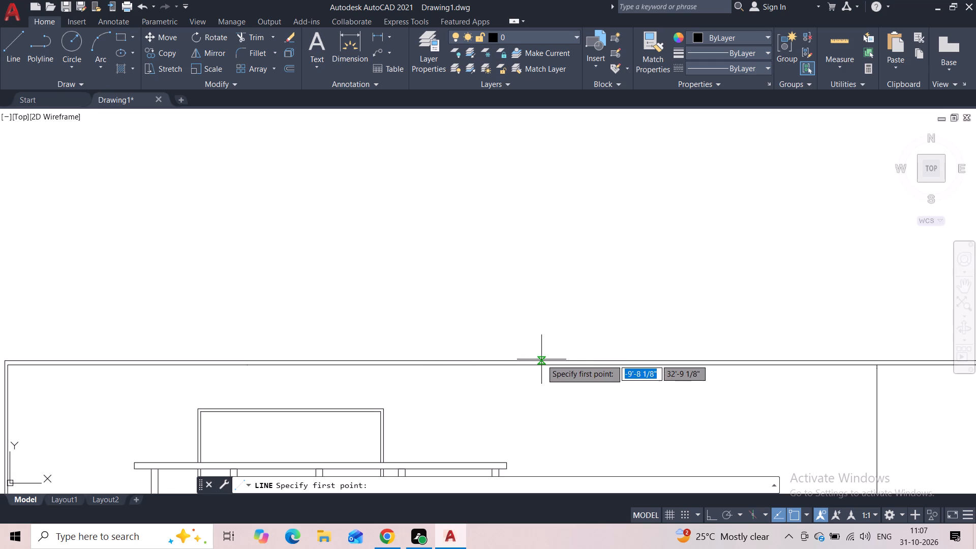
left_click(530, 360)
middle_click_drag(516, 279, 514, 288)
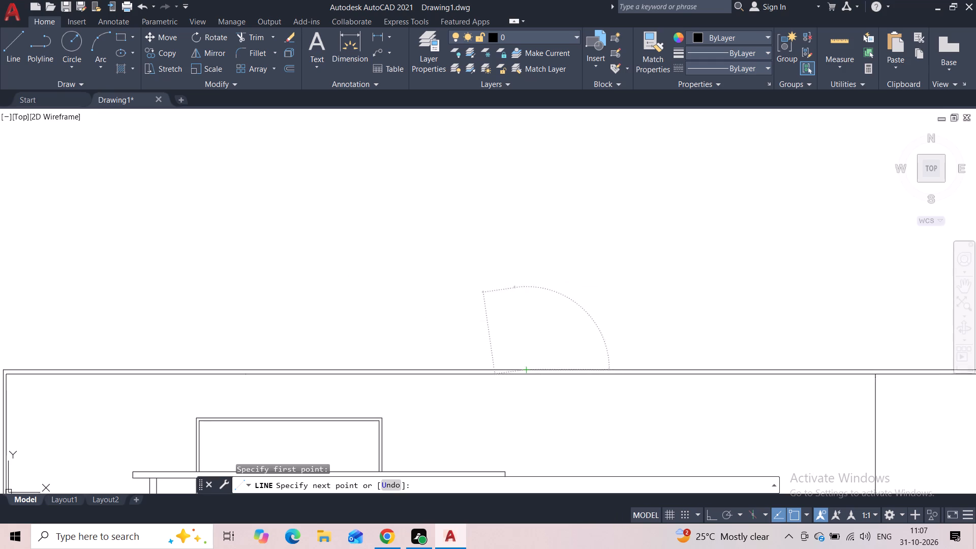
middle_click_drag(514, 288, 514, 331)
key("F8")
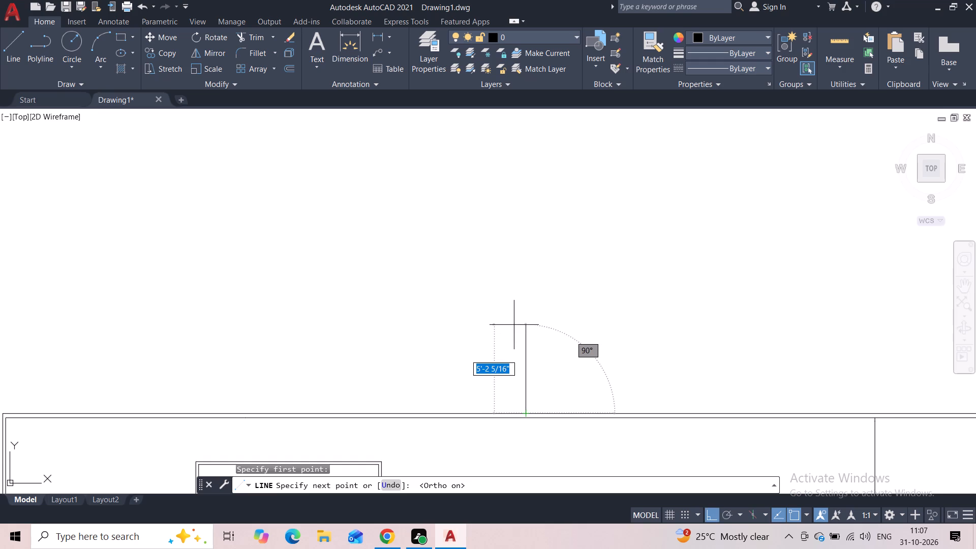
scroll(570, 332, "down", 4)
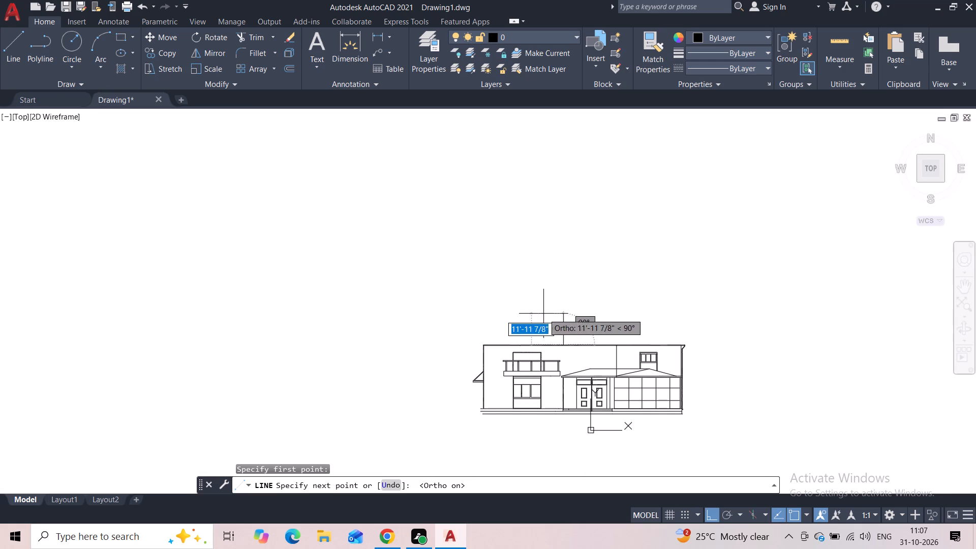
left_click(543, 314)
Continue the line as a roof slope from the apex down to the upper storey's top-left corner.
scroll(538, 316, "up", 1)
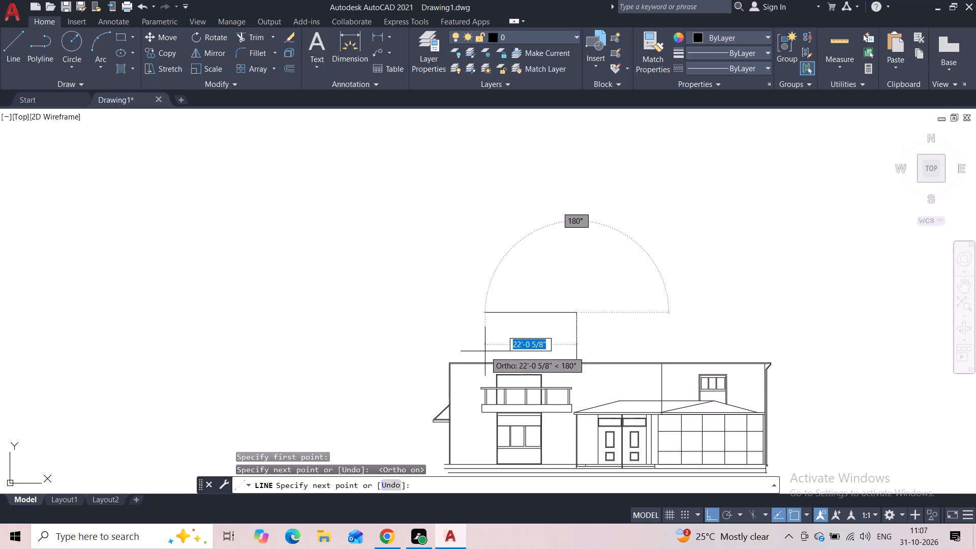
key("F8")
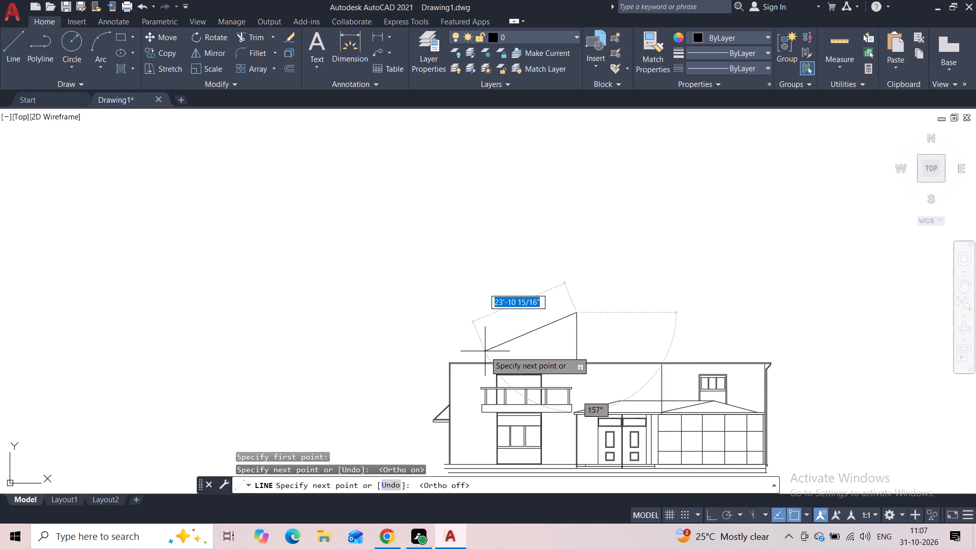
scroll(503, 323, "up", 2)
middle_click_drag(493, 361, 515, 286)
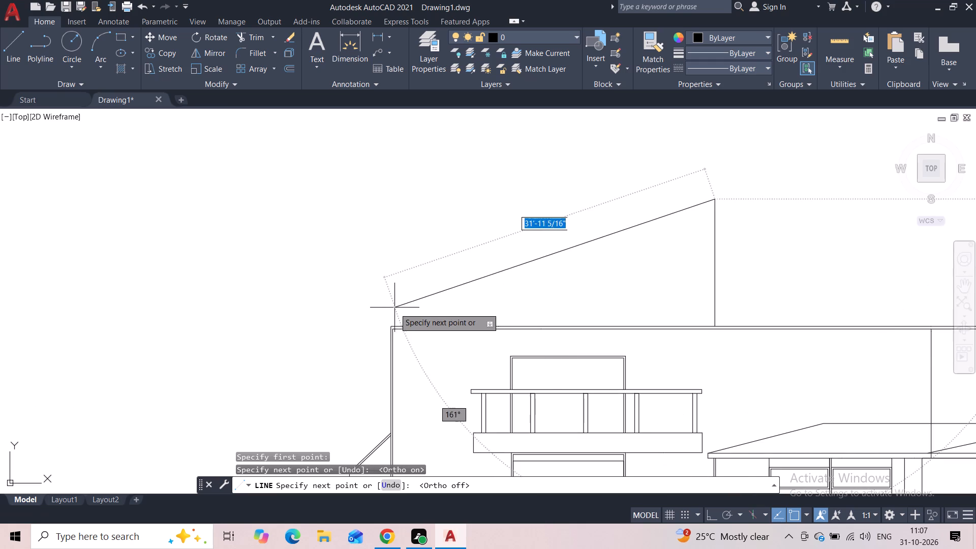
scroll(393, 316, "up", 2)
left_click(379, 340)
key("Escape")
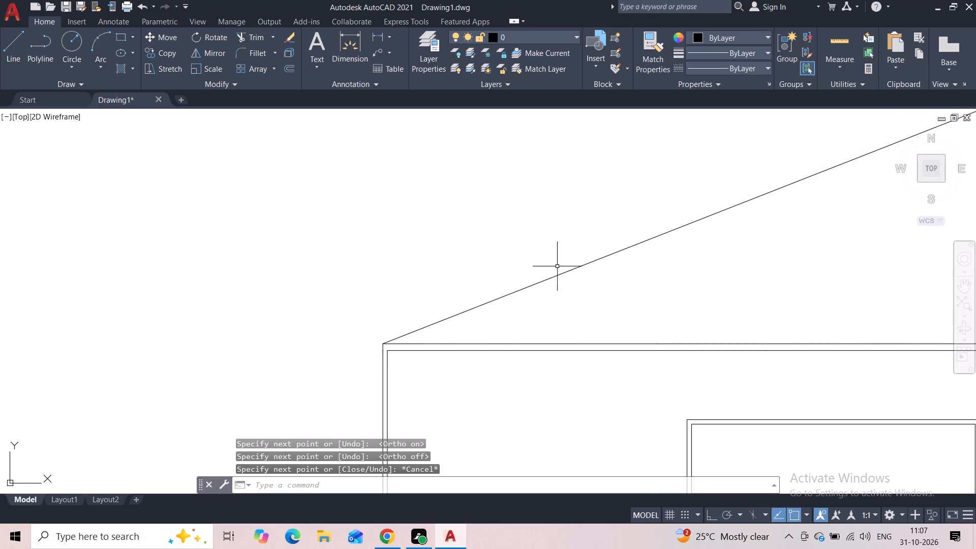
Draw the opposite roof slope from the apex down to the top edge, directly above the vertical wall line.
middle_click_drag(565, 282, 246, 291)
scroll(247, 282, "down", 3)
key("space")
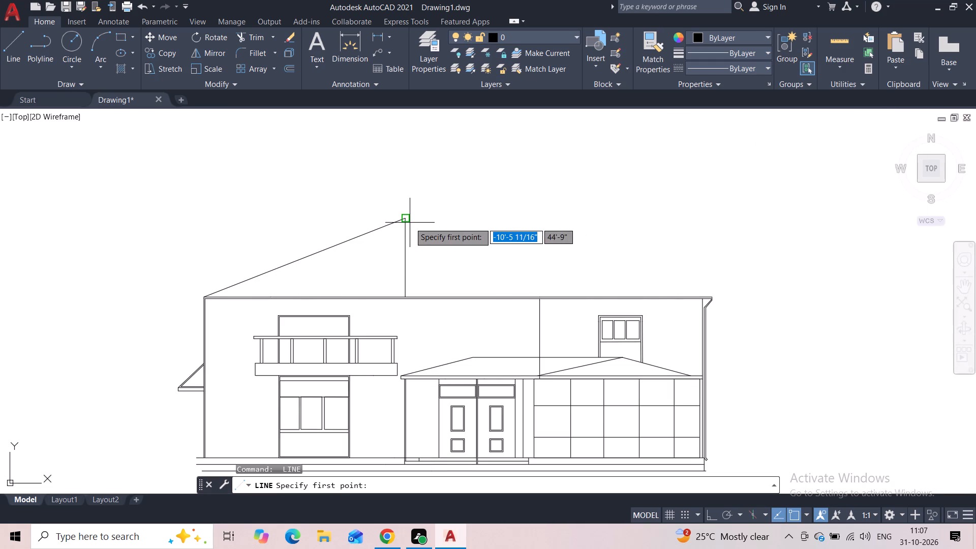
left_click(407, 223)
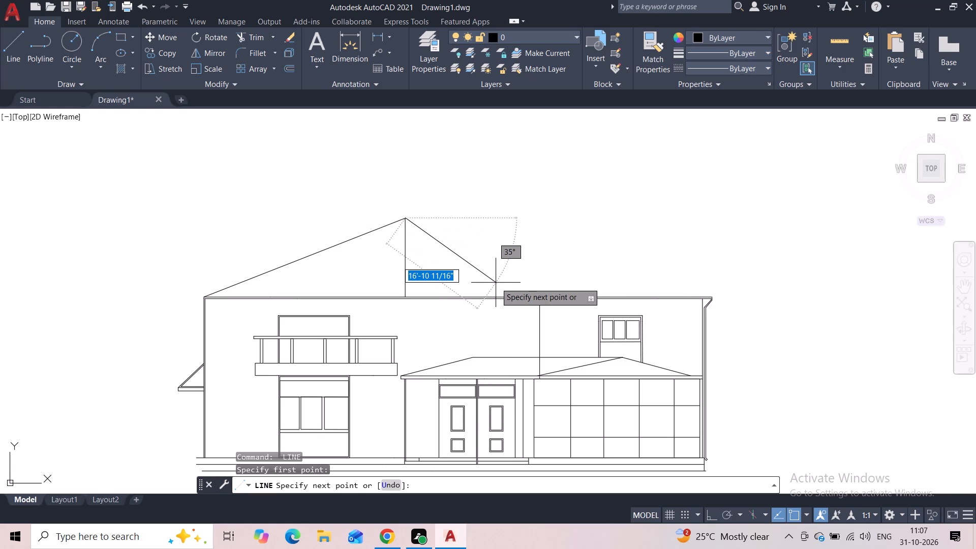
scroll(496, 284, "up", 3)
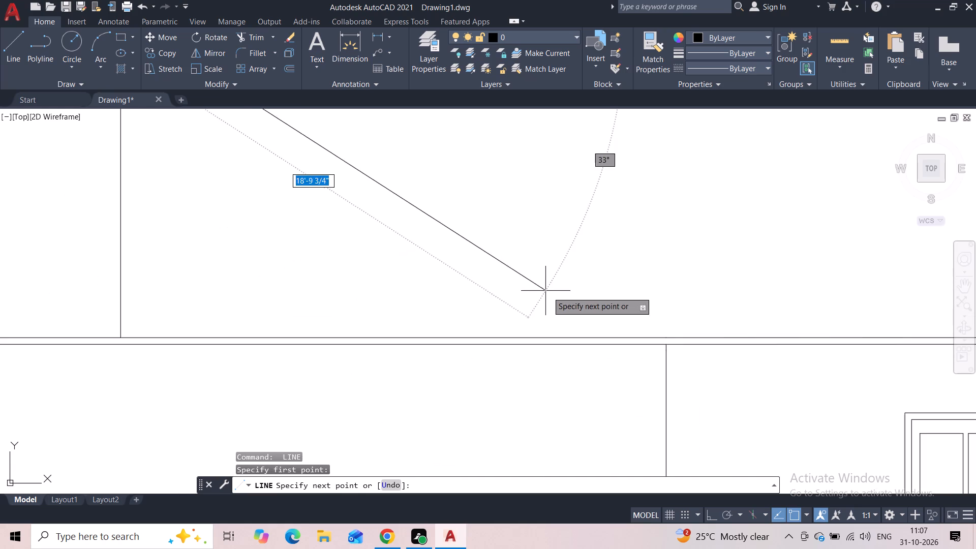
left_click(668, 339)
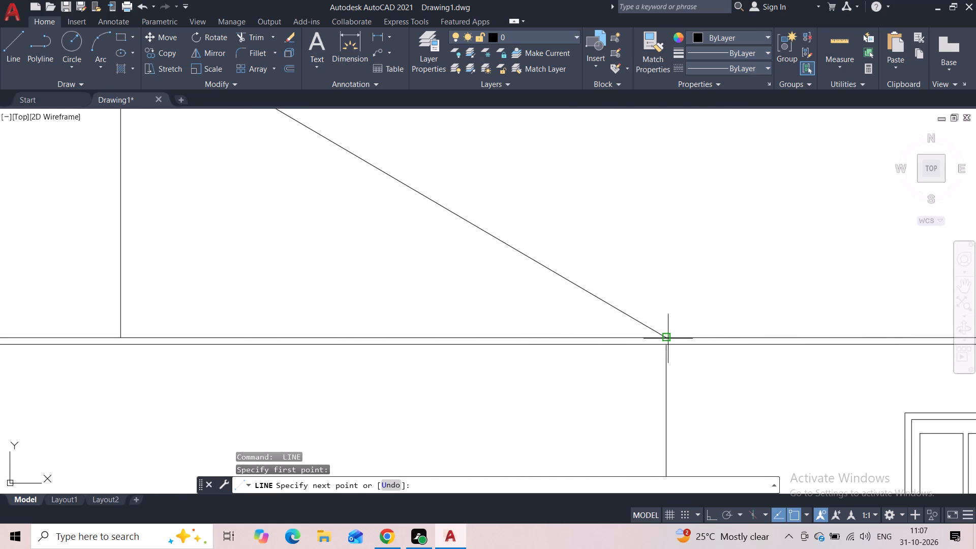
key("Escape")
Join the three collinear segments along the upper storey's top edge into one polyline.
scroll(659, 273, "down", 3)
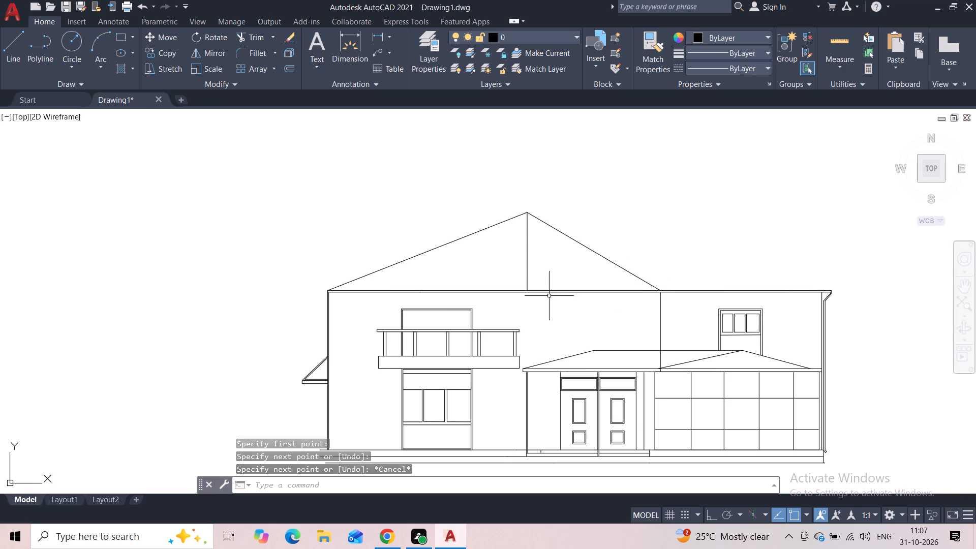
left_click(462, 290)
scroll(462, 290, "up", 2)
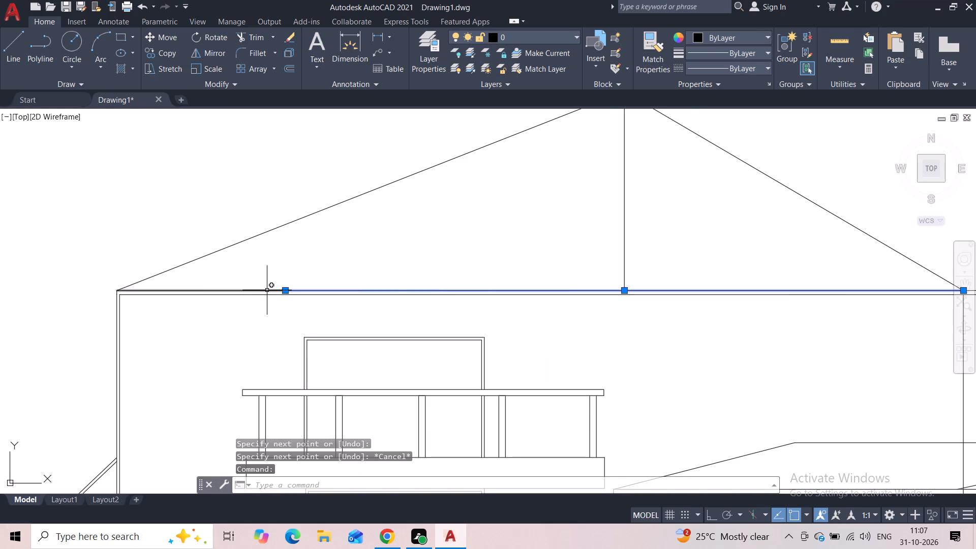
left_click(267, 290)
scroll(443, 312, "down", 2)
middle_click_drag(443, 312, 244, 311)
scroll(495, 284, "up", 2)
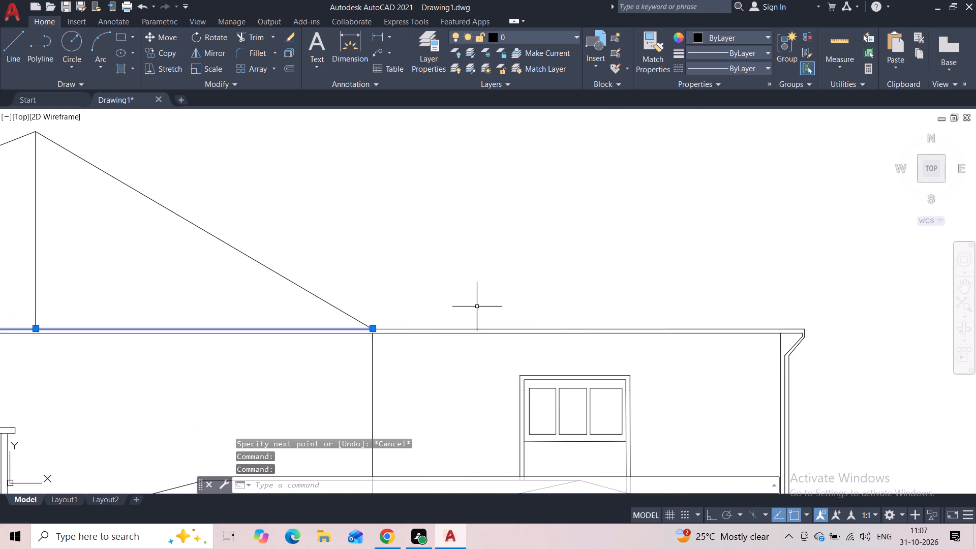
left_click(461, 328)
key("j")
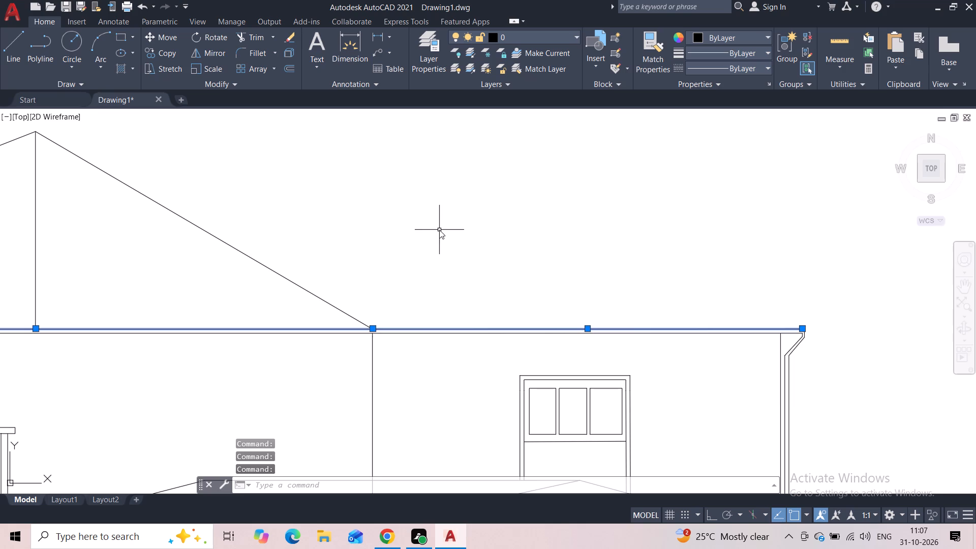
key("Return")
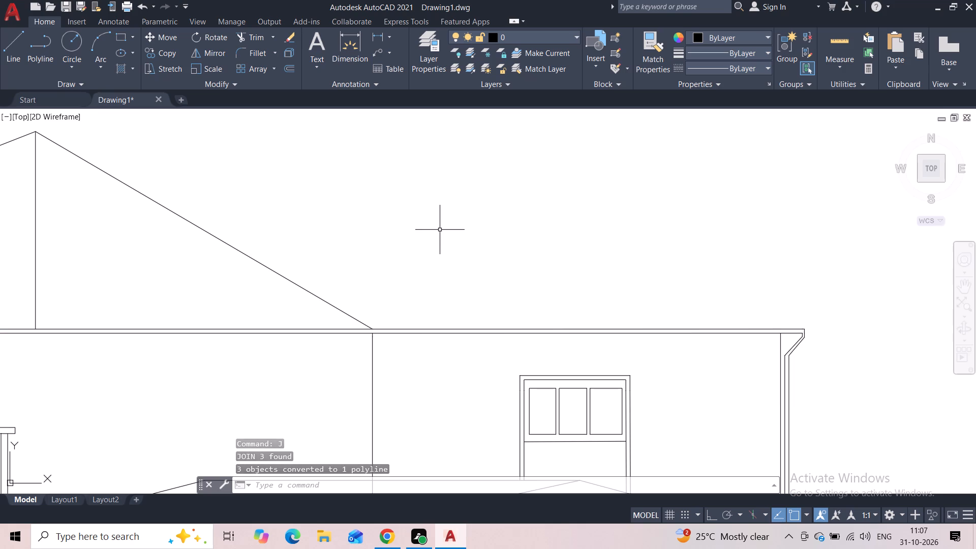
middle_click_drag(236, 331, 325, 314)
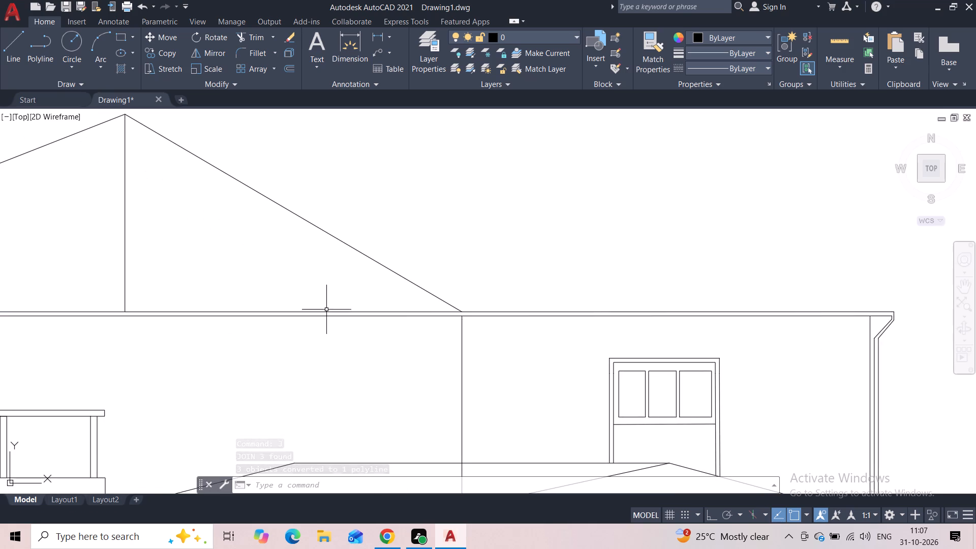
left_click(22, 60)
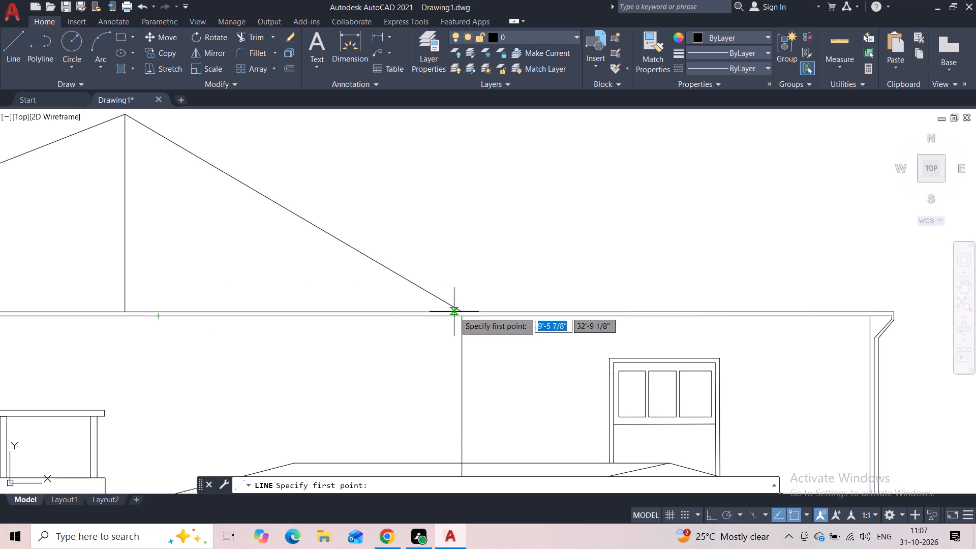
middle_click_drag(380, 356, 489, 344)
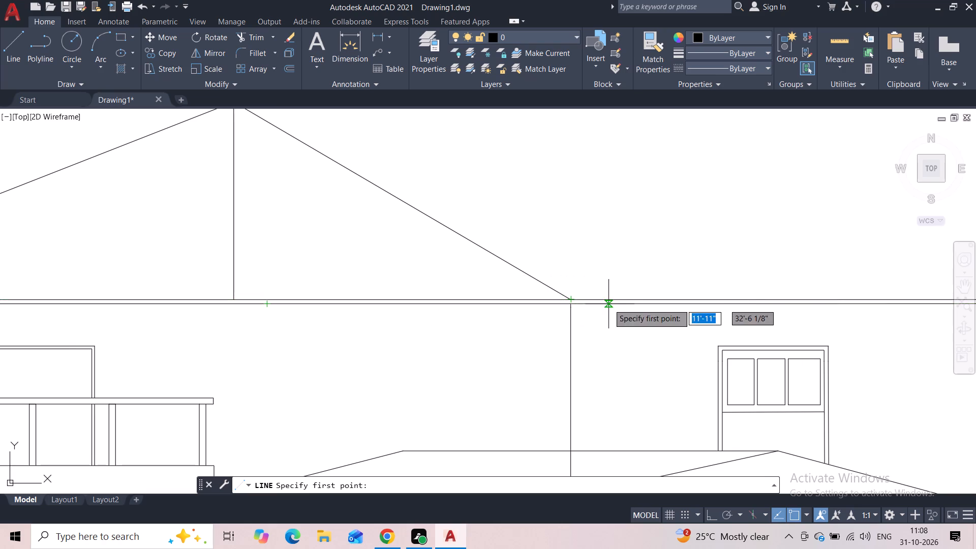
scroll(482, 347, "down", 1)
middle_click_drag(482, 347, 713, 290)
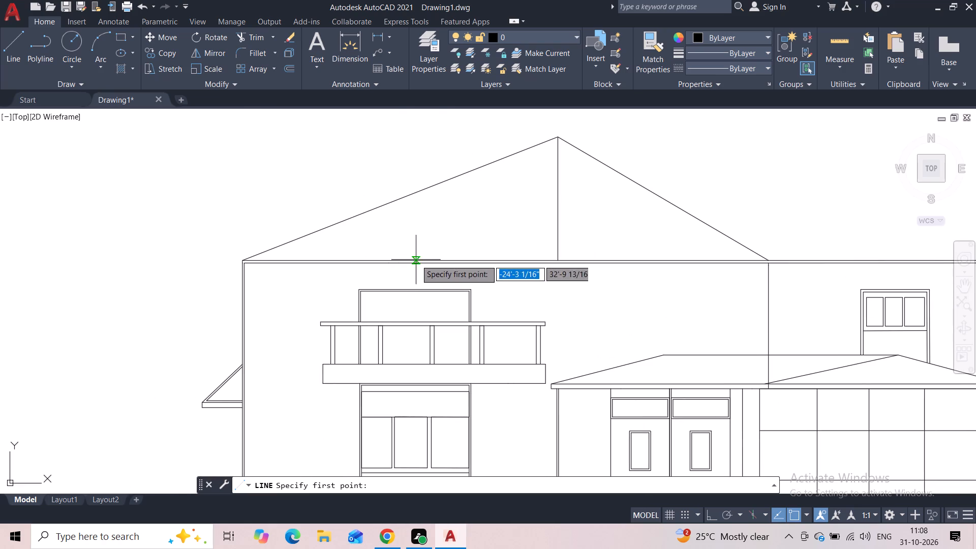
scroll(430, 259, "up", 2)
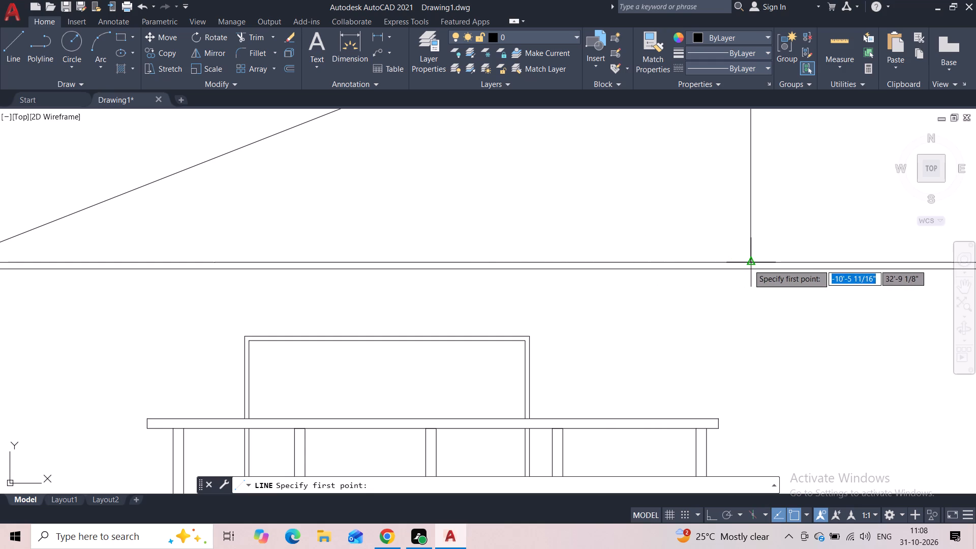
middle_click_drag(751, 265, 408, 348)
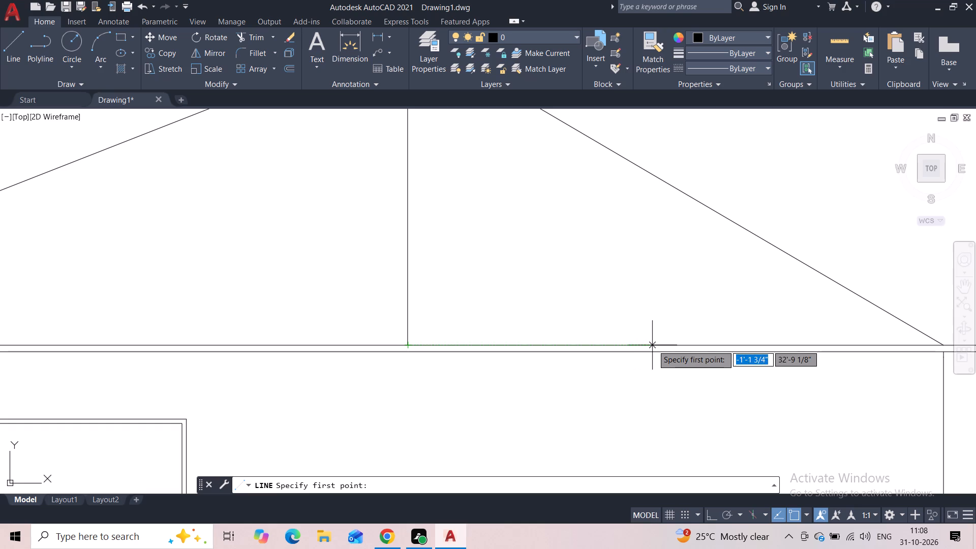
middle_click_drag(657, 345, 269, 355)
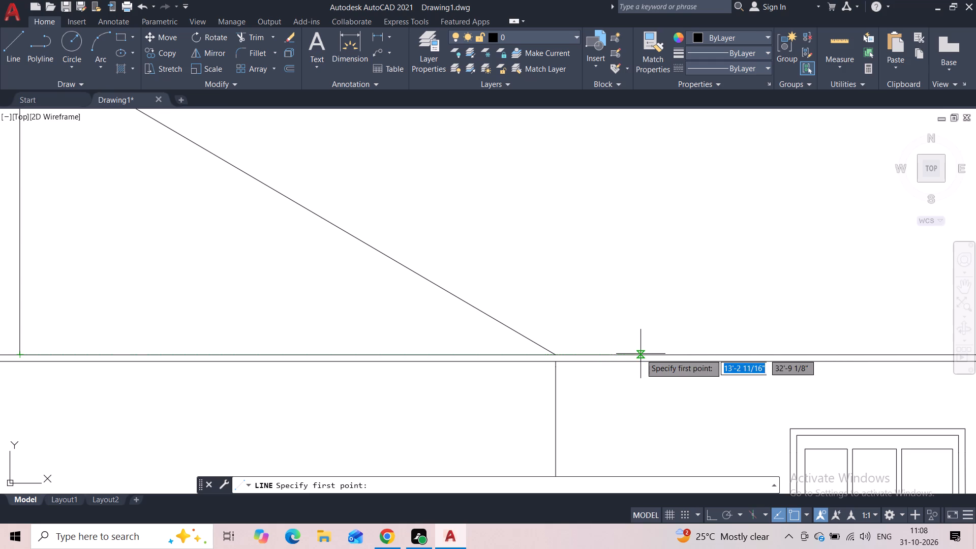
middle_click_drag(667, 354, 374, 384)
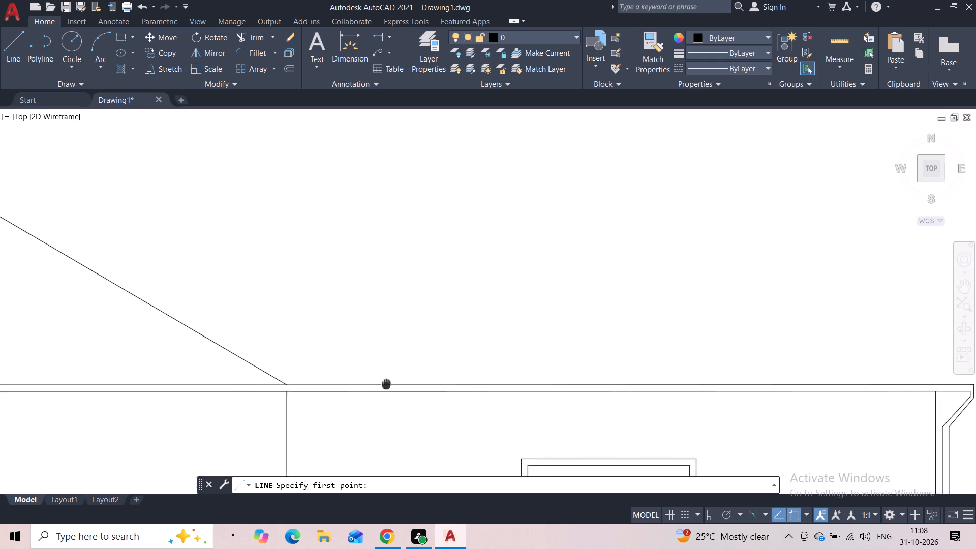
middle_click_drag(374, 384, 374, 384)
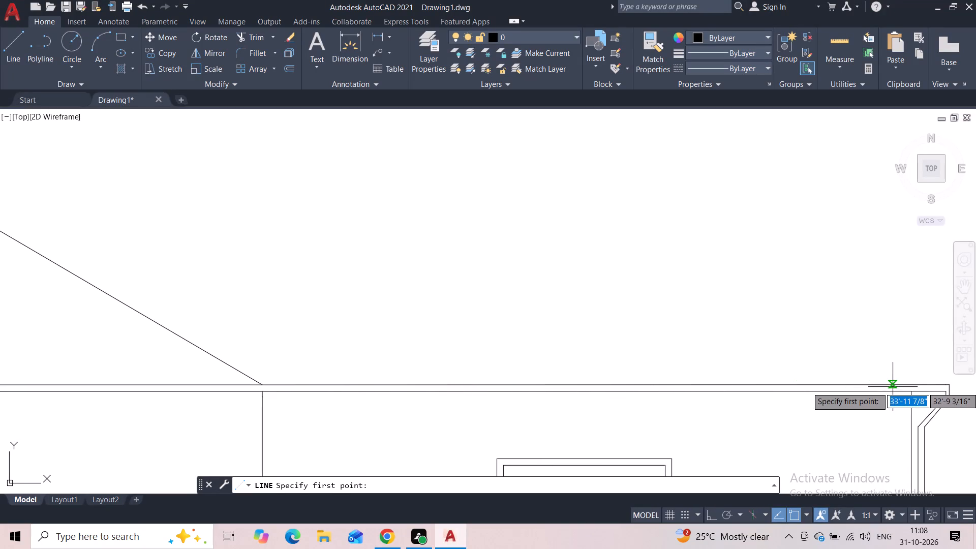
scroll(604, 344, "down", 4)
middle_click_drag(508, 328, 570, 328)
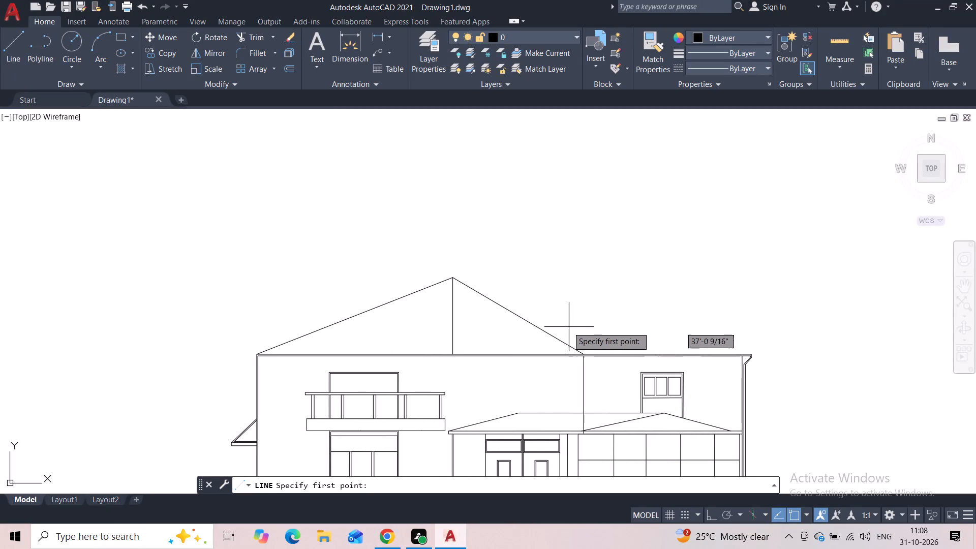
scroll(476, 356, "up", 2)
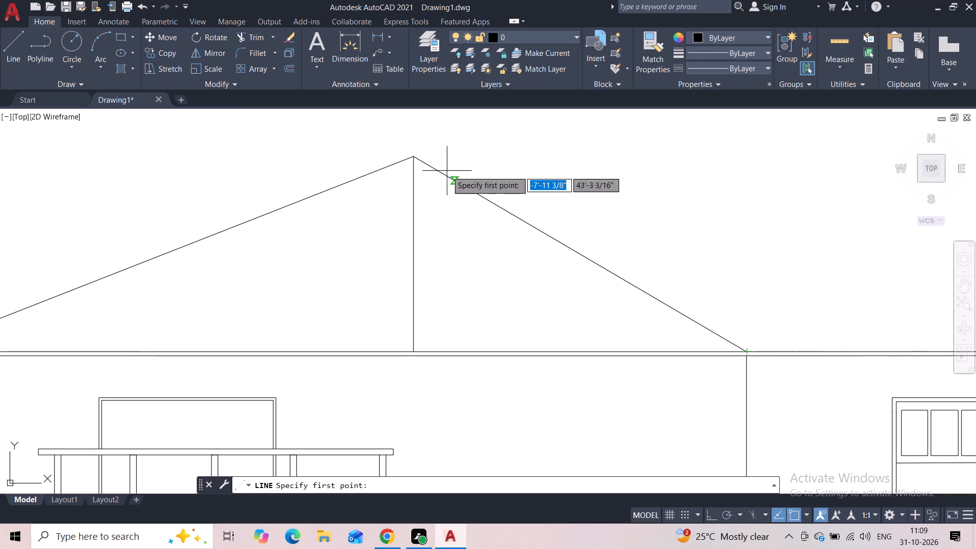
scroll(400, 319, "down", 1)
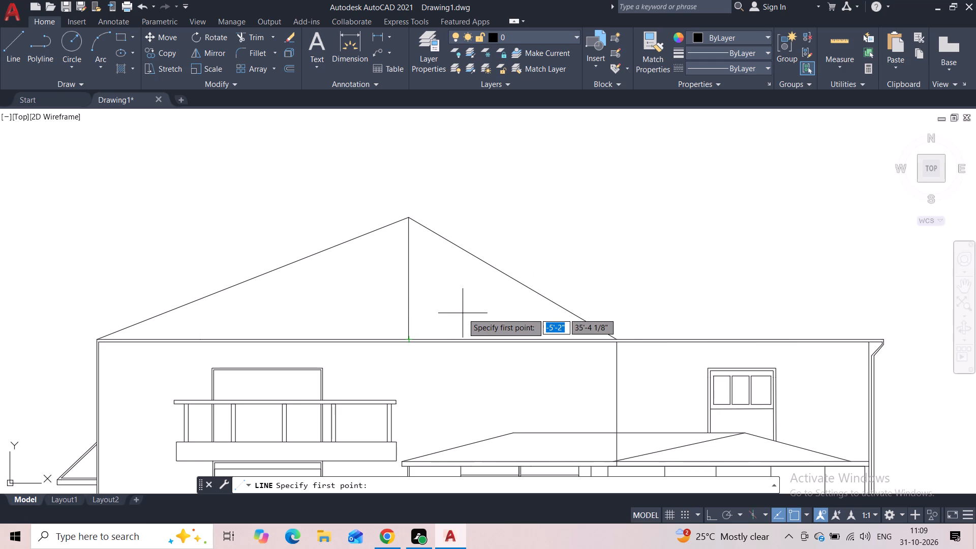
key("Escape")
Erase the upper roof's two slopes and the vertical line under its apex.
scroll(424, 276, "down", 1)
middle_click_drag(424, 277, 430, 268)
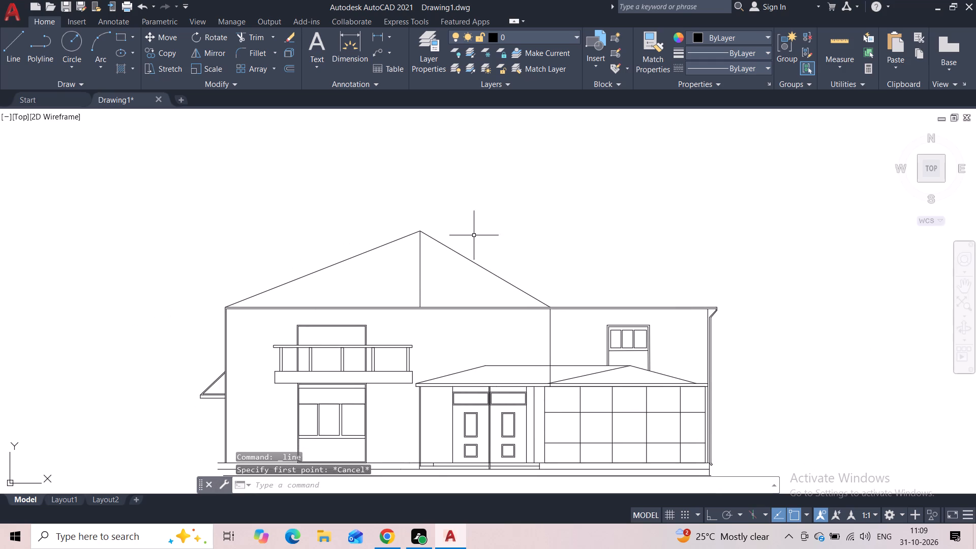
left_click_drag(479, 232, 479, 240)
left_click(470, 254)
left_click(469, 255)
left_click(405, 282)
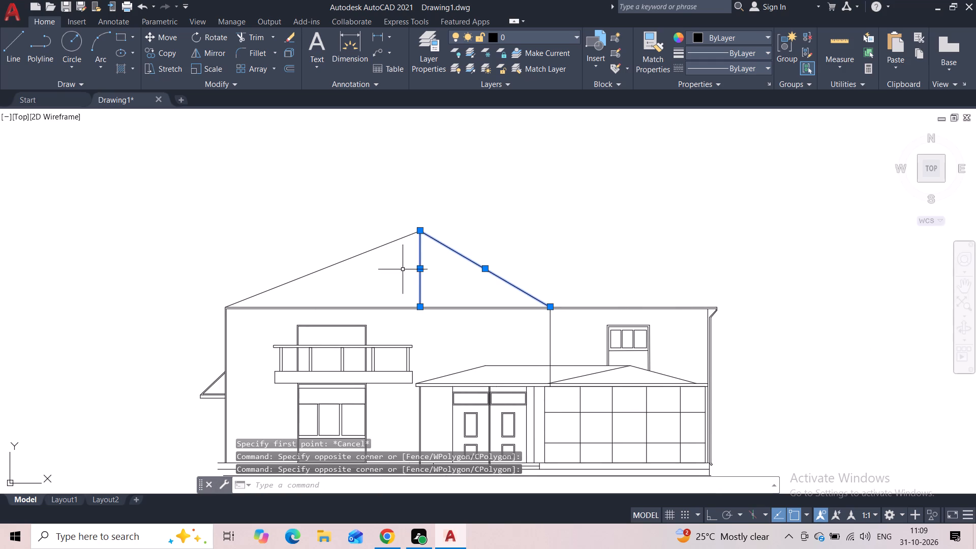
left_click(386, 236)
left_click(389, 264)
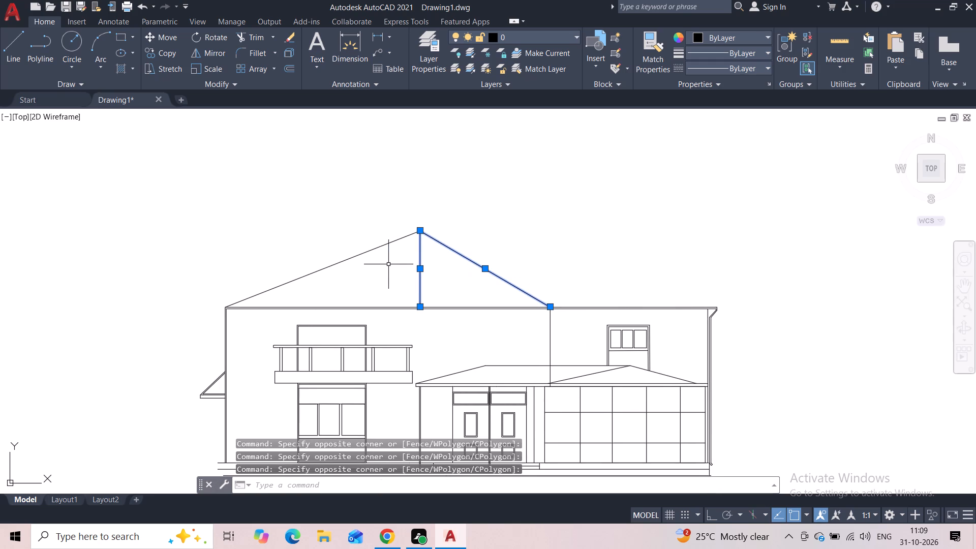
left_click(388, 264)
left_click(370, 237)
key("Delete")
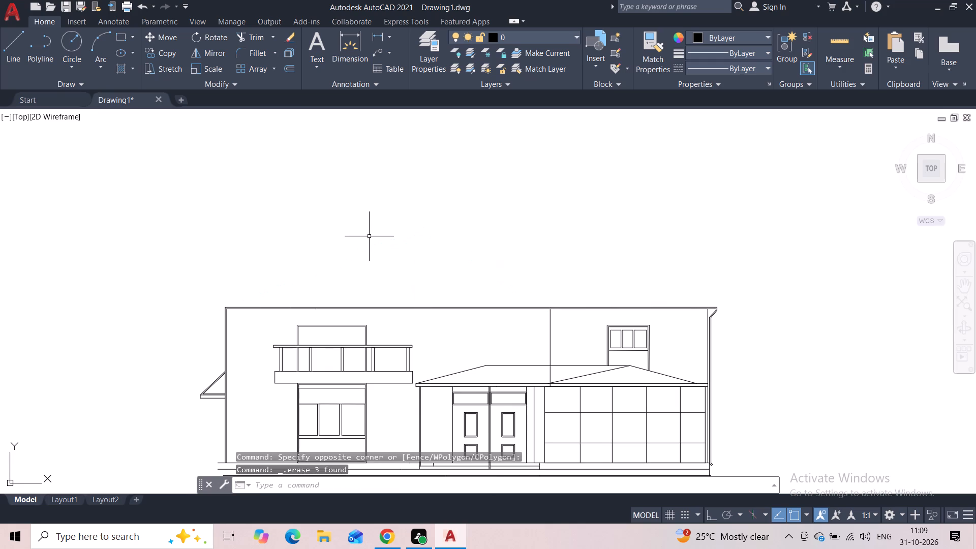
Draw a roof slope from the upper storey's top-left corner up to an apex, about 41'-7" long at 12°.
left_click(4, 45)
scroll(224, 278, "up", 1)
left_click(225, 323)
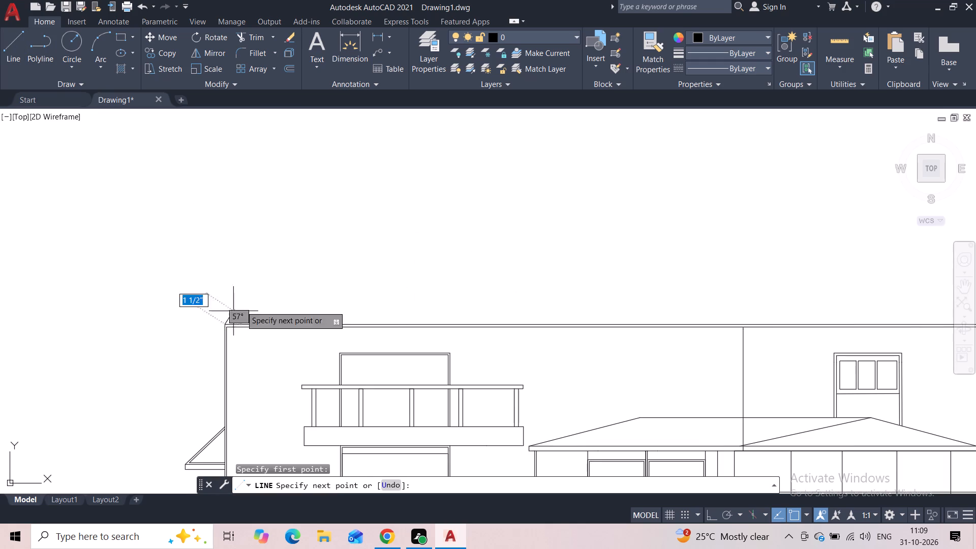
middle_click_drag(675, 191, 460, 209)
scroll(460, 209, "down", 1)
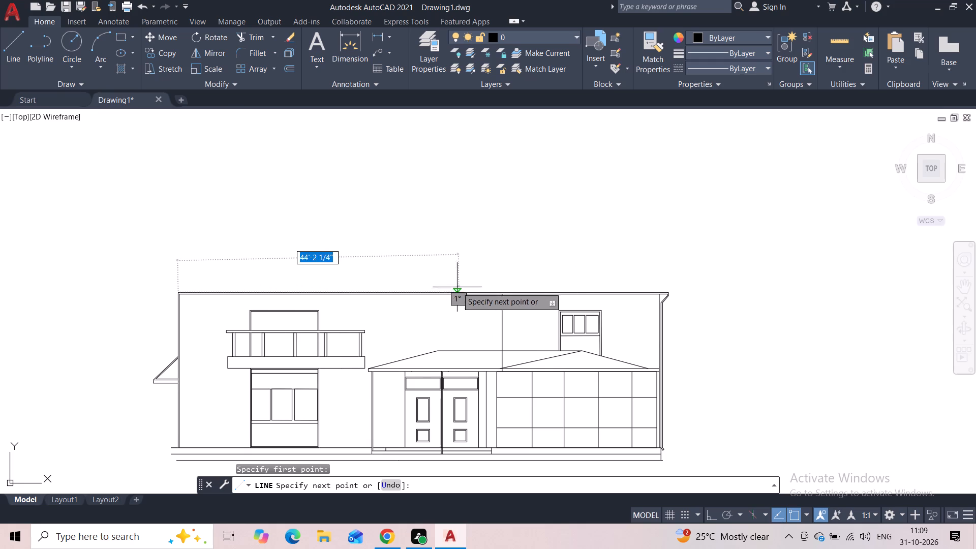
scroll(439, 293, "up", 2)
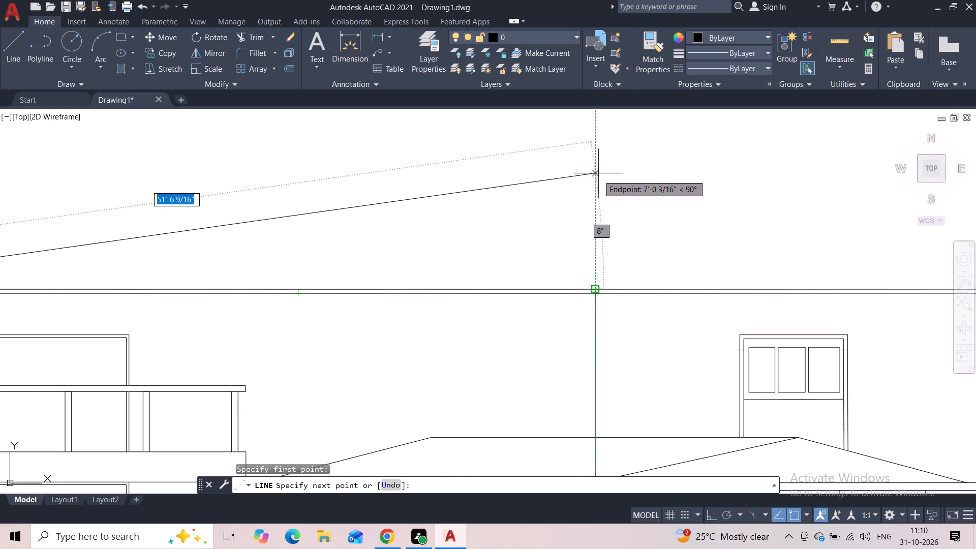
middle_click_drag(598, 170, 576, 309)
scroll(576, 304, "down", 2)
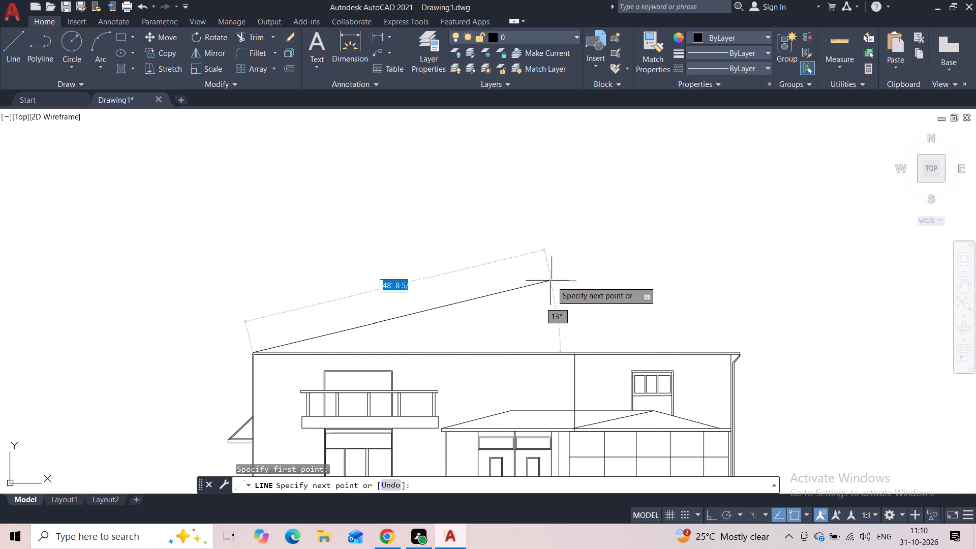
left_click(509, 296)
Continue the roof from the apex down to the top edge above the upper storey's right wall, about 36'-3" long.
middle_click_drag(703, 344, 658, 300)
scroll(691, 303, "up", 3)
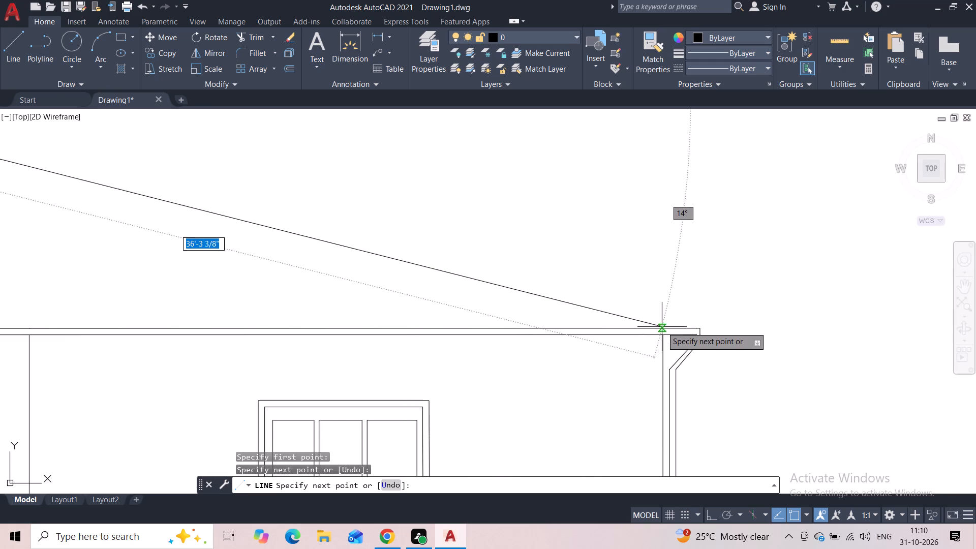
left_click(661, 327)
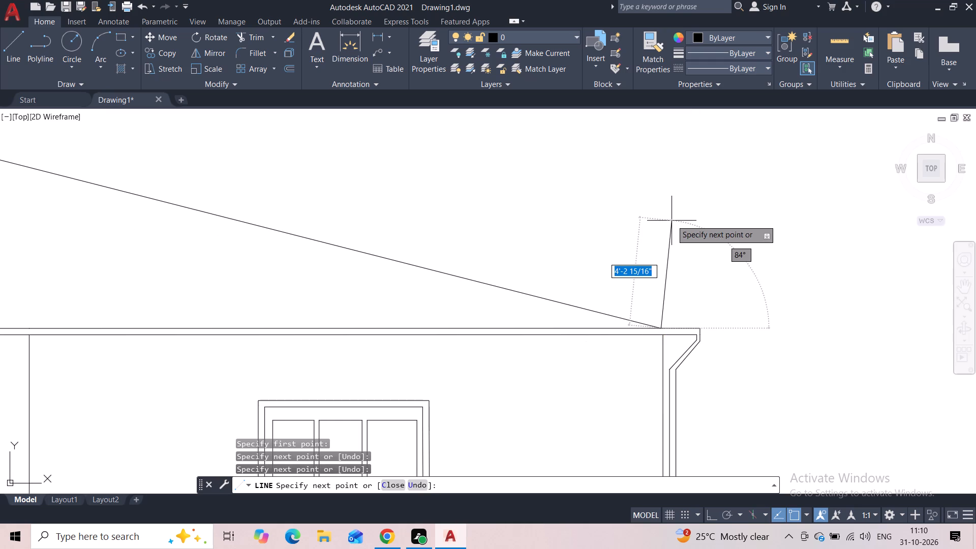
key("Escape")
Extend the upper base step leftward beyond the left wall with lines closing its end back to the line below.
scroll(670, 227, "down", 3)
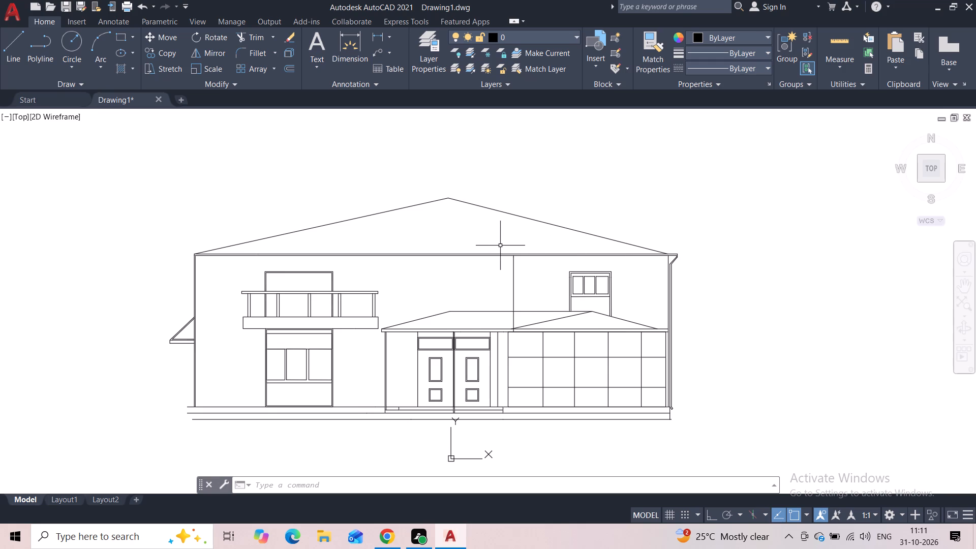
middle_click_drag(481, 293, 446, 261)
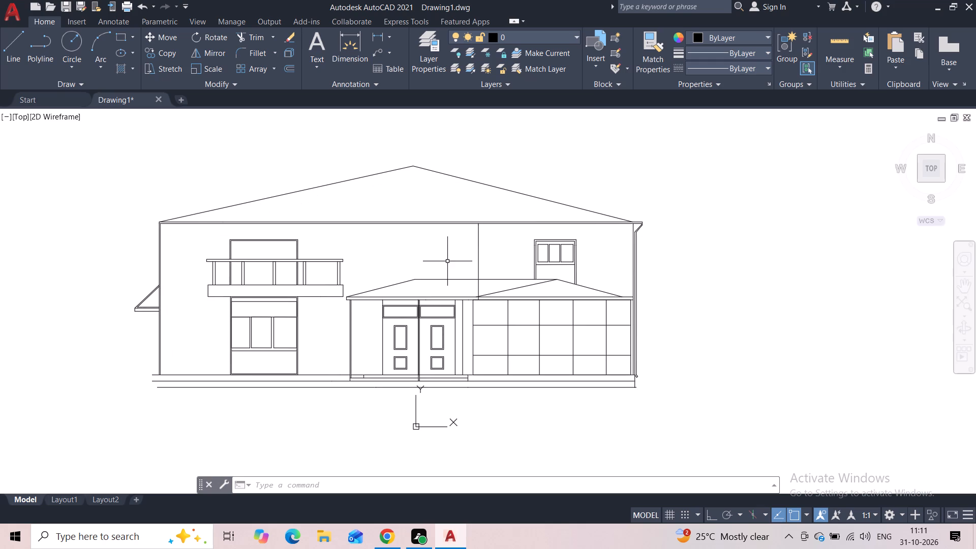
left_click(14, 59)
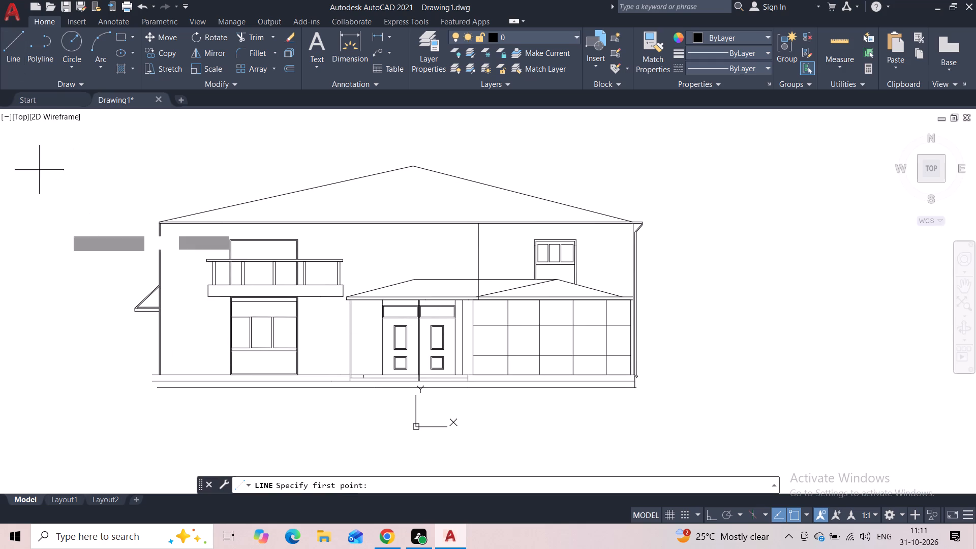
scroll(131, 375, "up", 2)
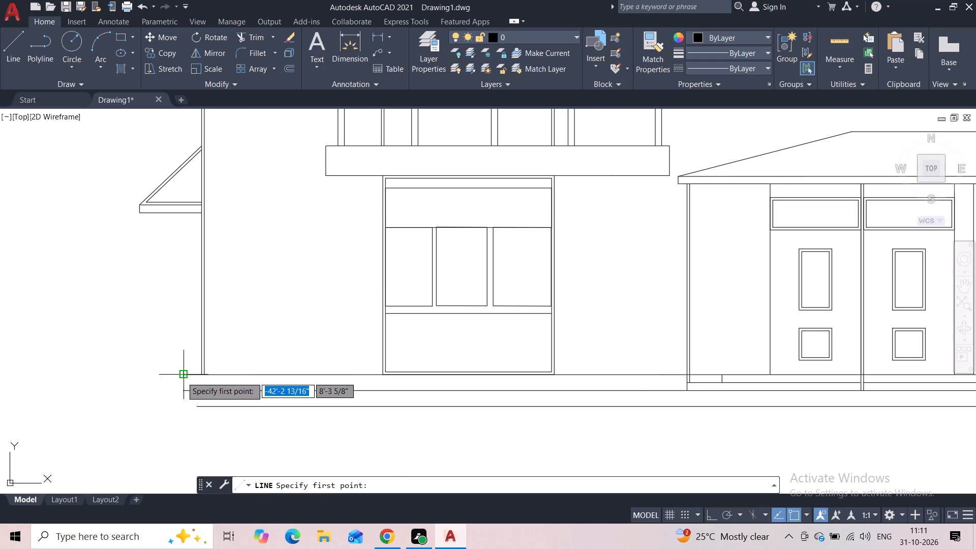
left_click(181, 377)
left_click(95, 379)
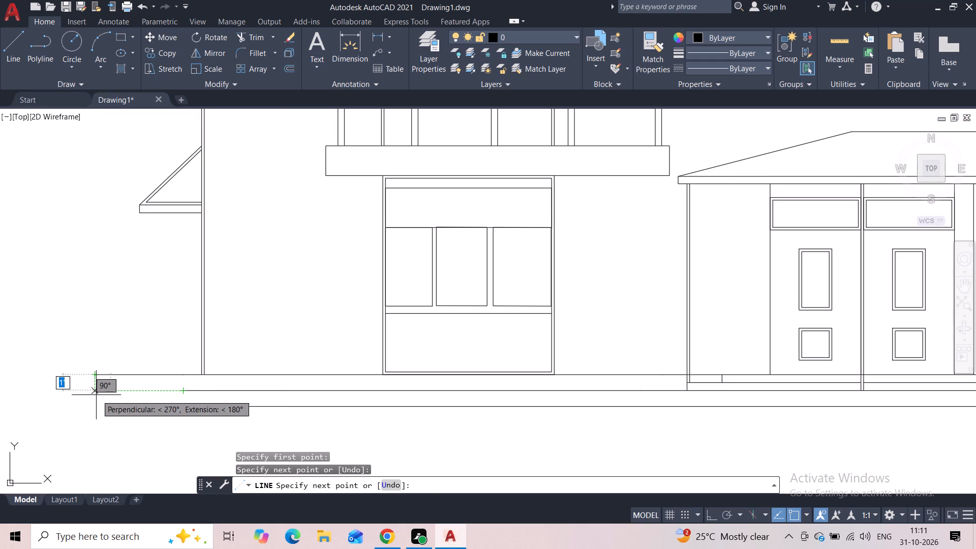
left_click(96, 395)
left_click(180, 392)
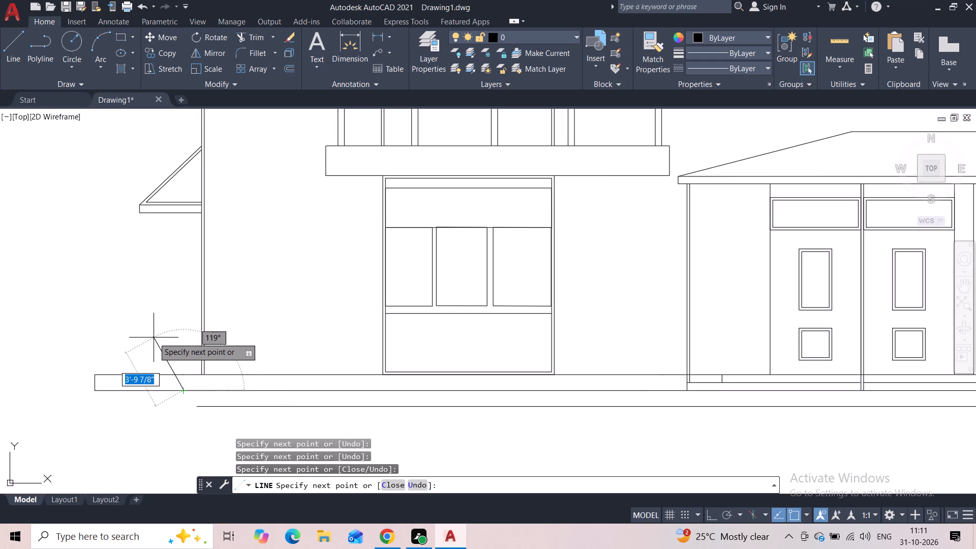
key("space")
Extend the lower base step about 7'-10" leftward and close its end up to the upper step's bottom-left corner.
key("space")
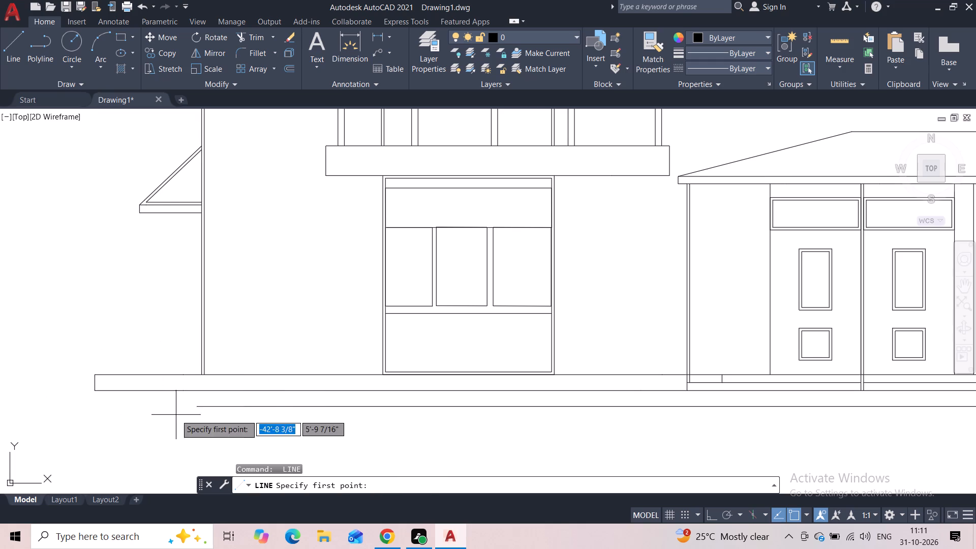
left_click(197, 408)
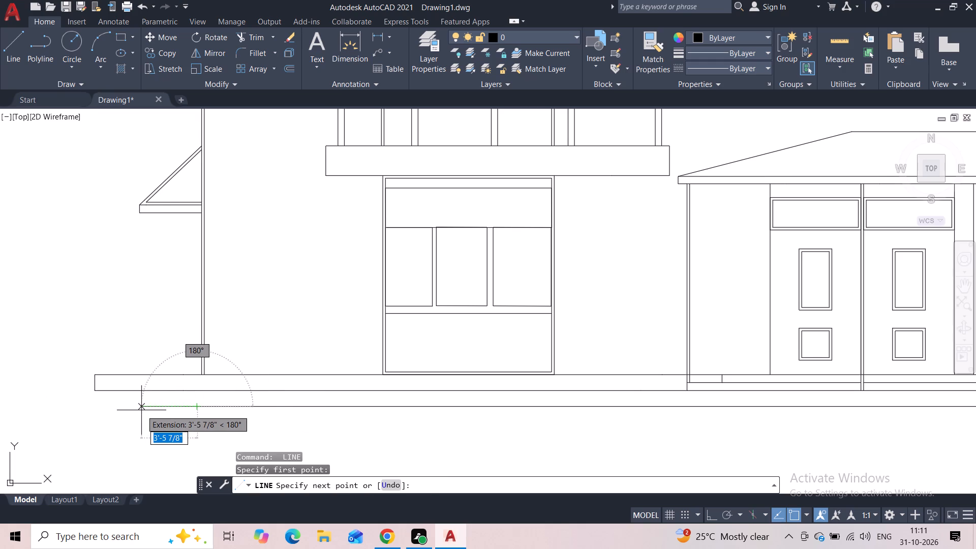
left_click(73, 413)
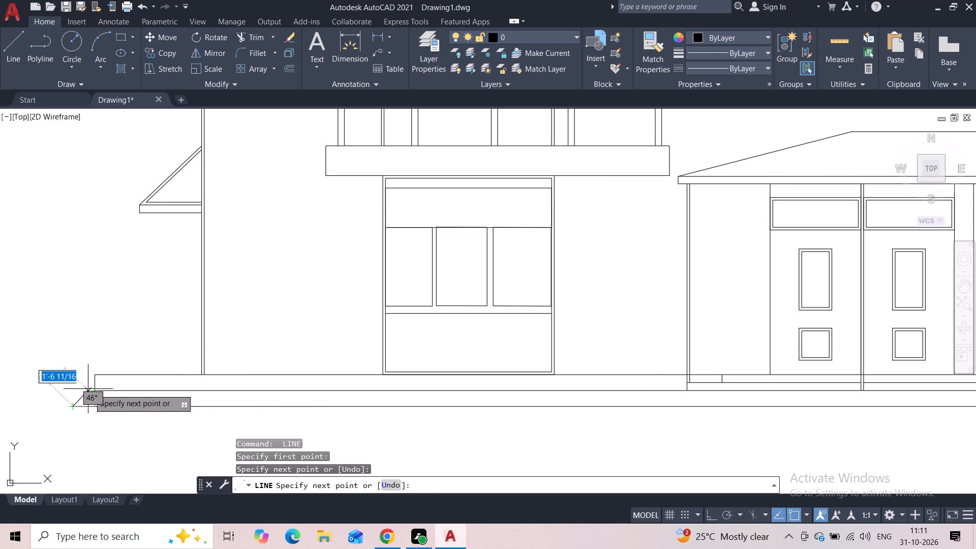
left_click(72, 389)
left_click(94, 392)
key("space")
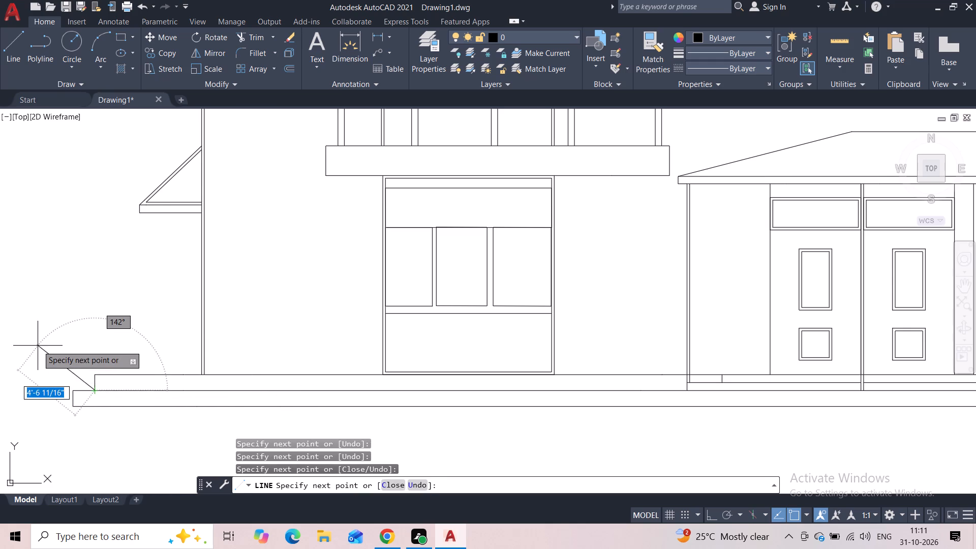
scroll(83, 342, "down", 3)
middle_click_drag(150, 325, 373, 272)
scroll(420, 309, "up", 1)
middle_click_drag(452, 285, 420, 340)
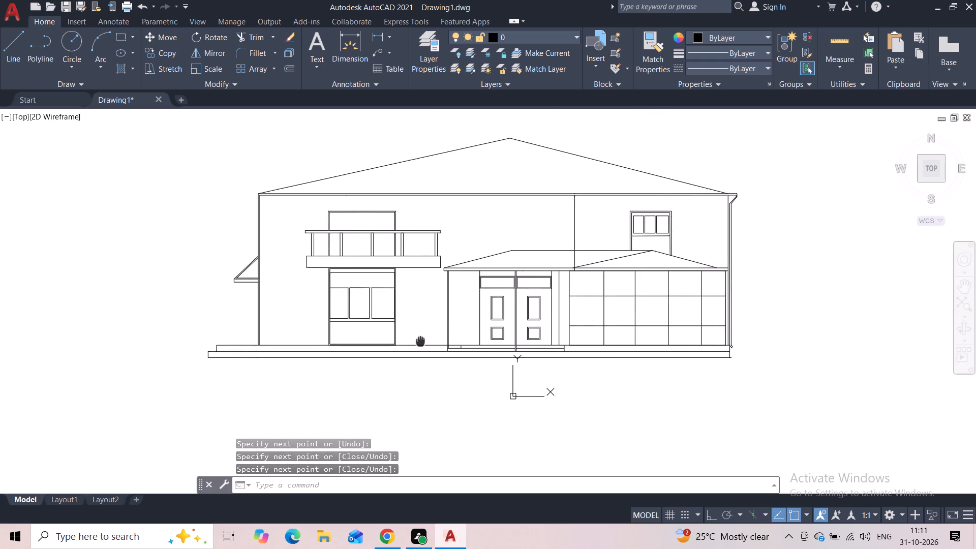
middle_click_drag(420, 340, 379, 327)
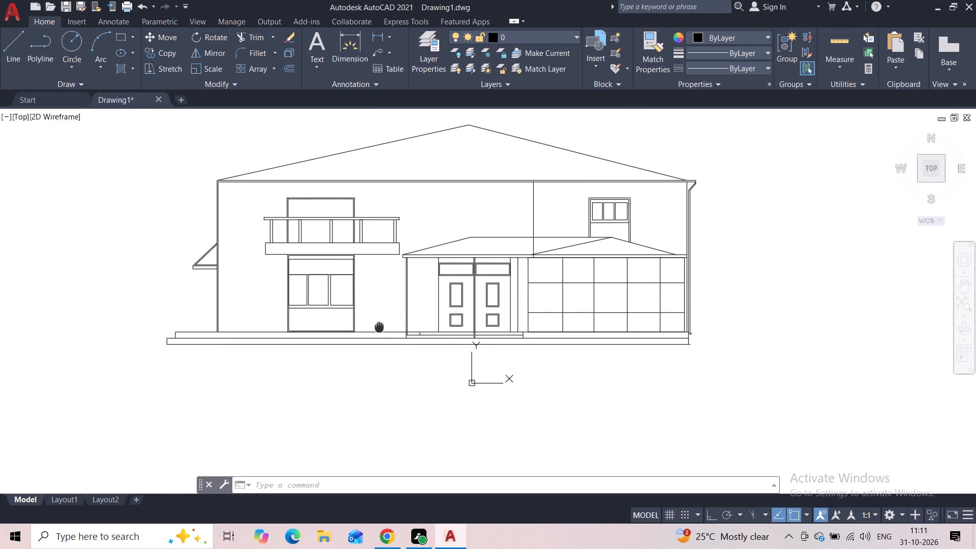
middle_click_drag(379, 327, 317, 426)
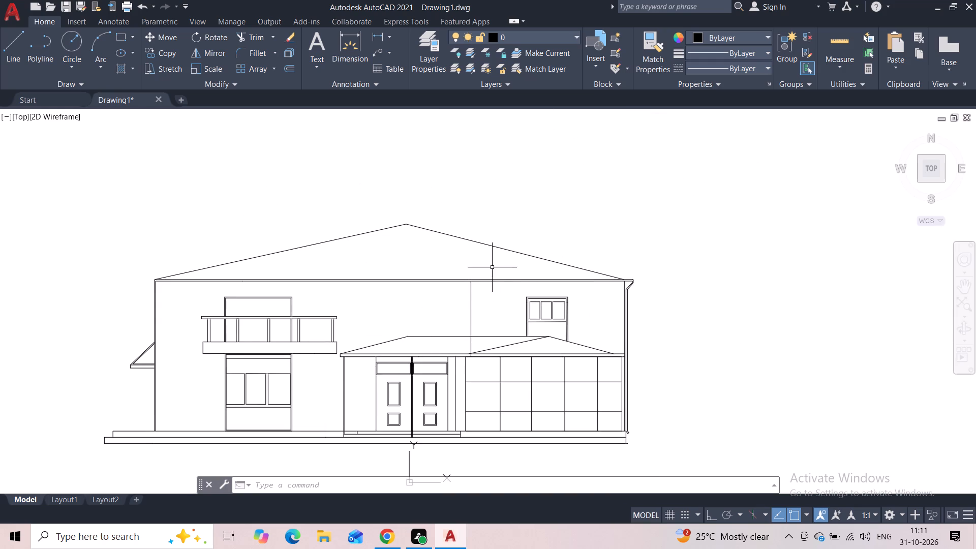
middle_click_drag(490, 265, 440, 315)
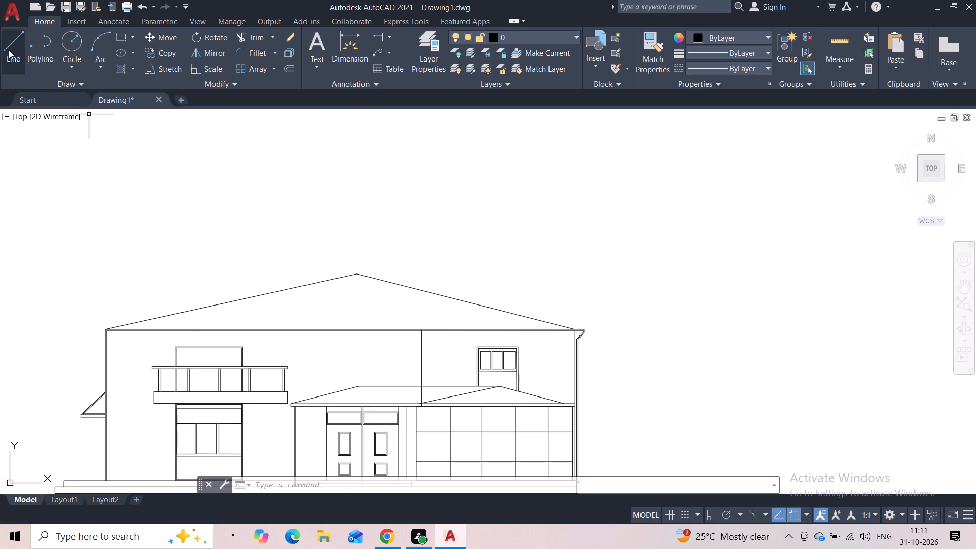
Draw a narrow chimney shaft on the upper roof's right slope, its left side about 6'-7" high, closed across the top.
left_click(9, 50)
scroll(400, 269, "up", 2)
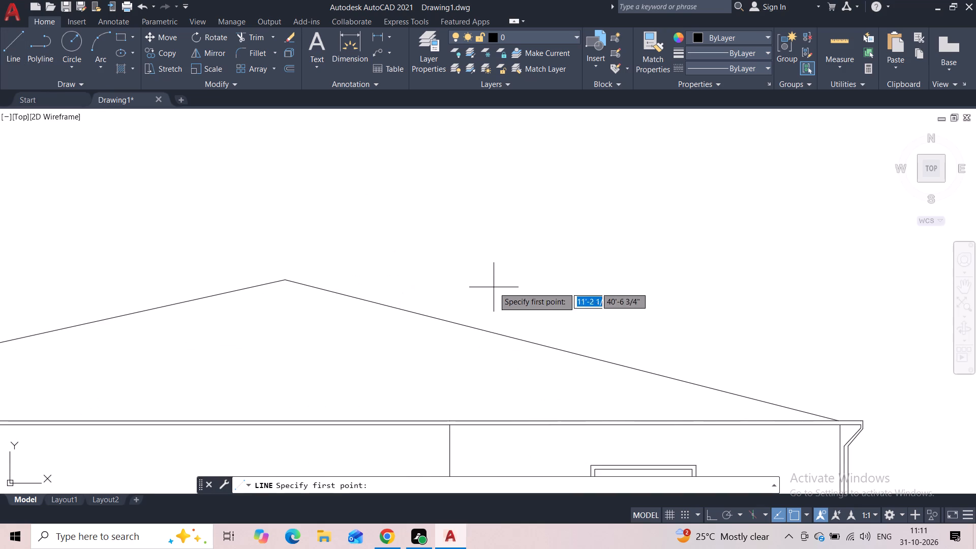
left_click(510, 333)
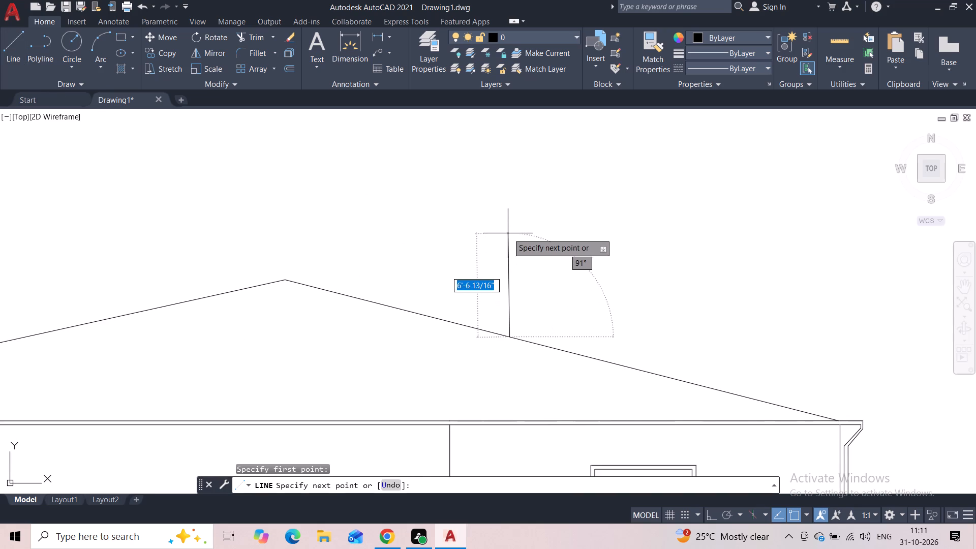
key("F8")
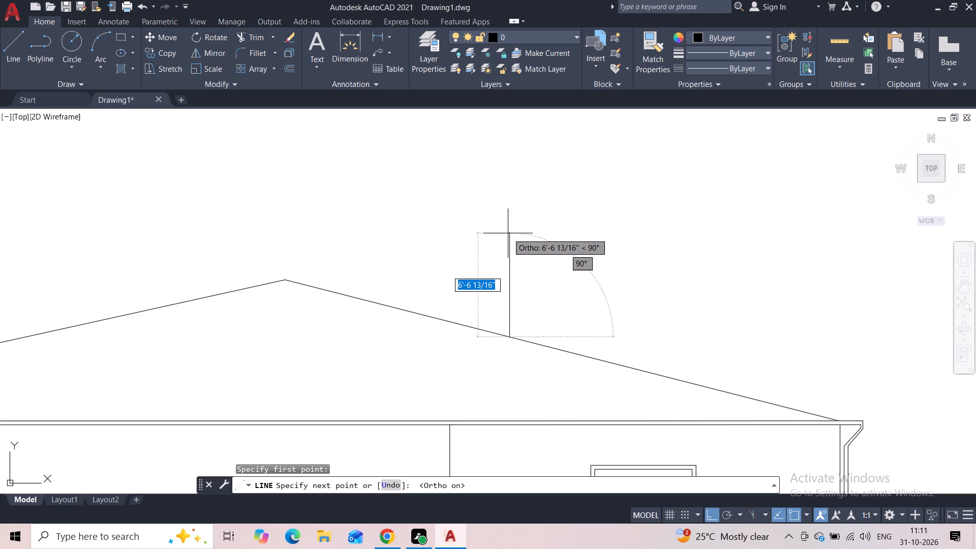
left_click(508, 233)
key("space")
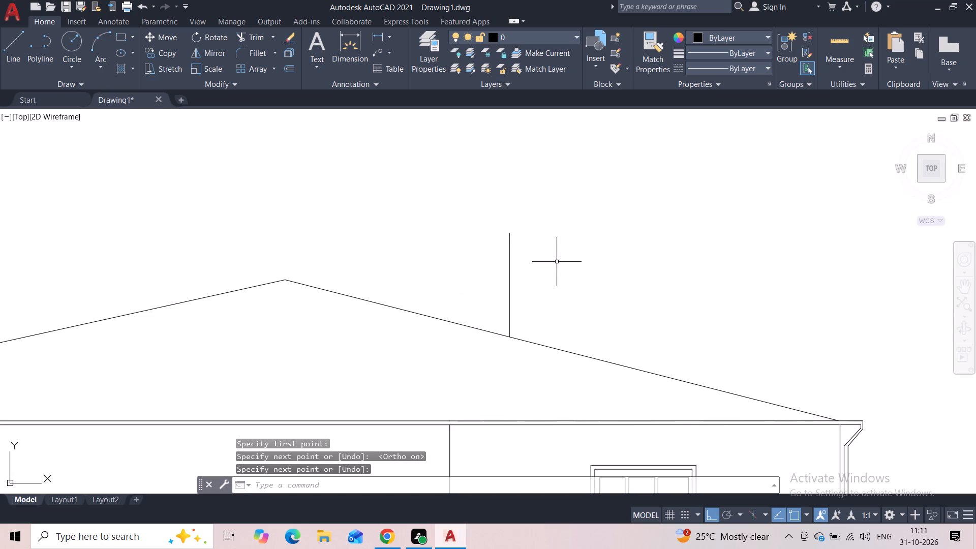
key("space")
left_click(547, 341)
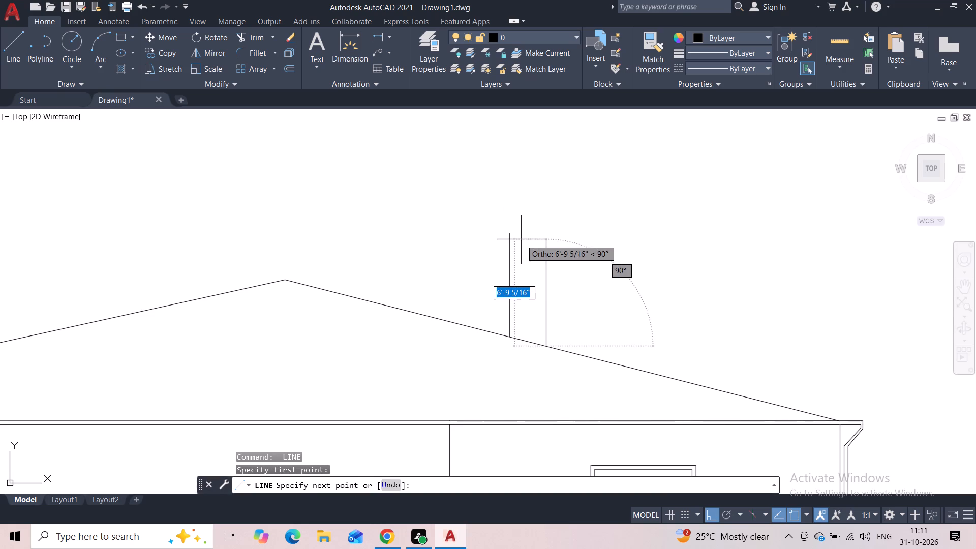
left_click(540, 234)
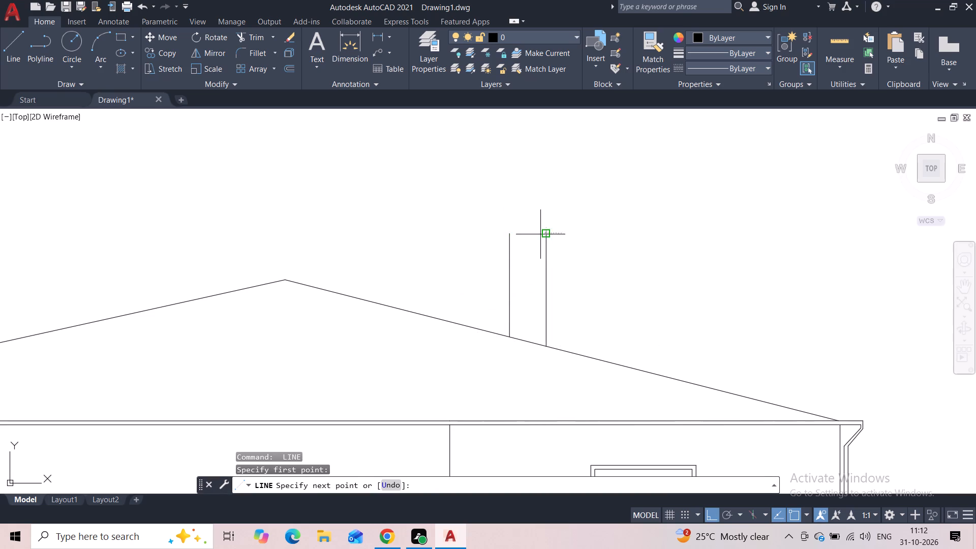
left_click(511, 237)
key("space")
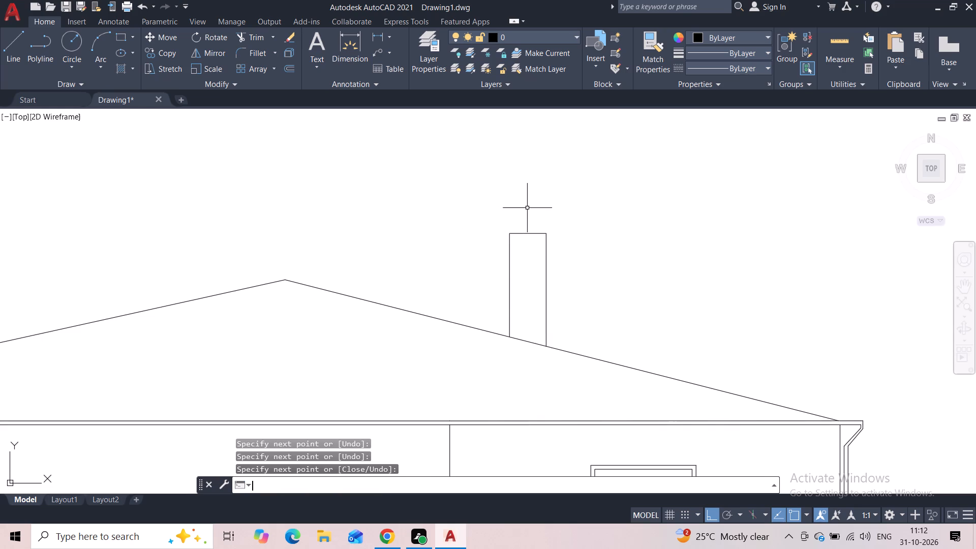
Draw a triangular cap overhanging both sides of the chimney, with left slope about 2'-11" and right slope about 2'-9", closing its base to the shaft.
key("space")
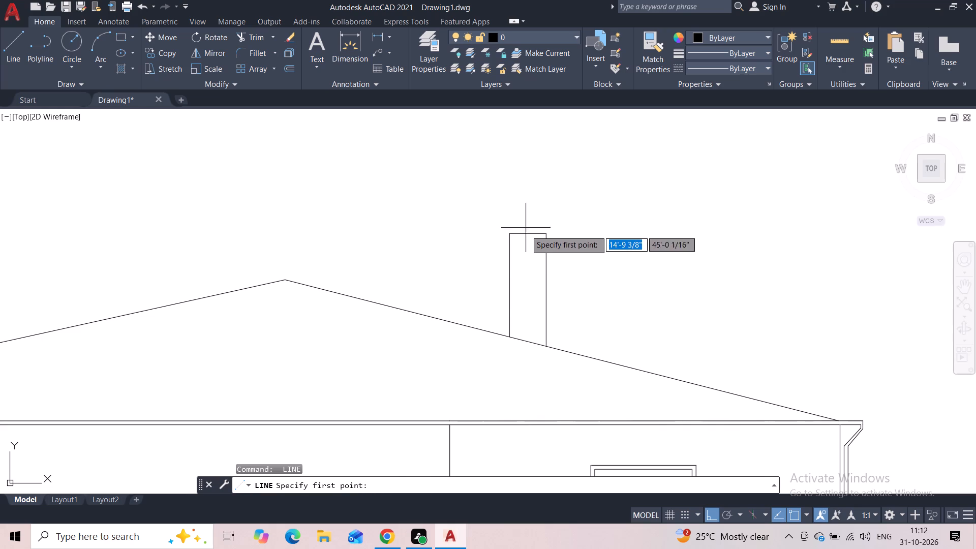
left_click(525, 202)
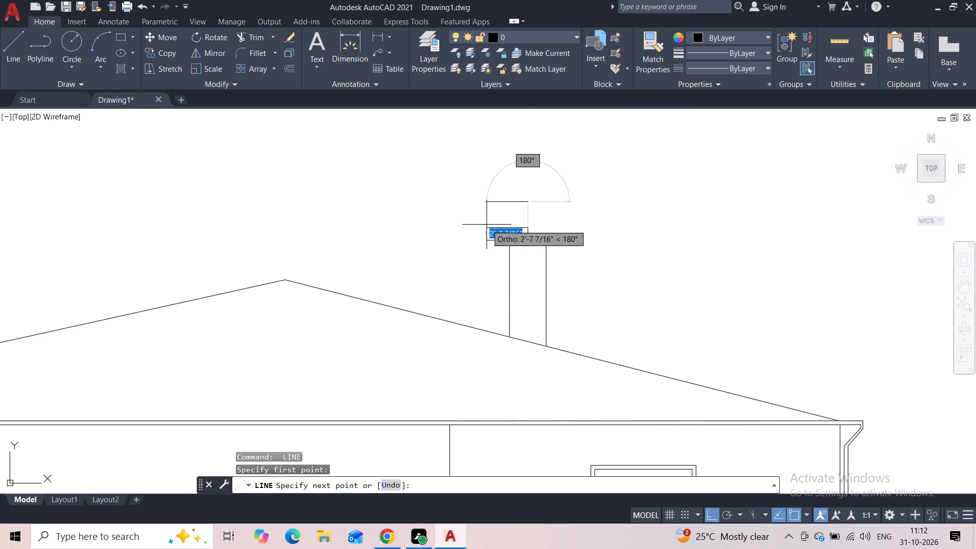
key("F8")
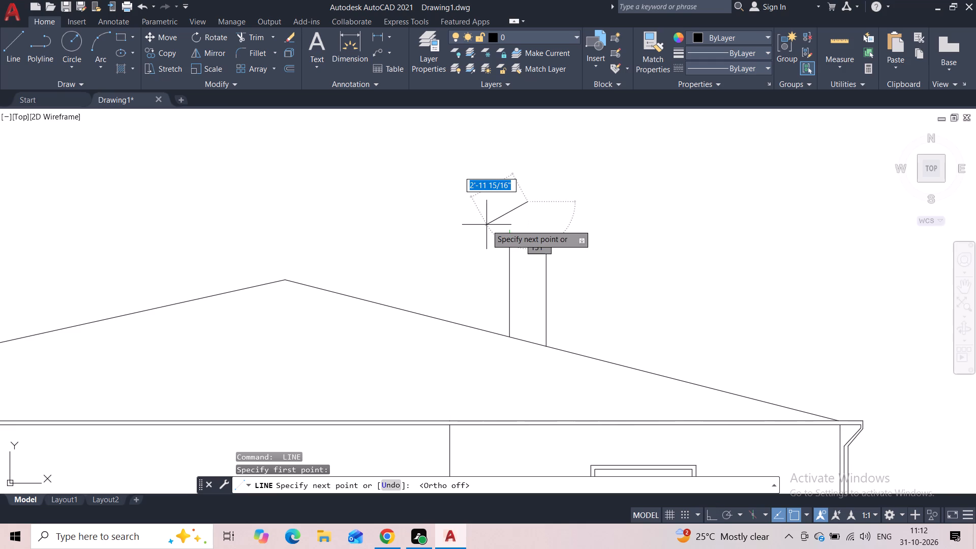
scroll(486, 225, "up", 1)
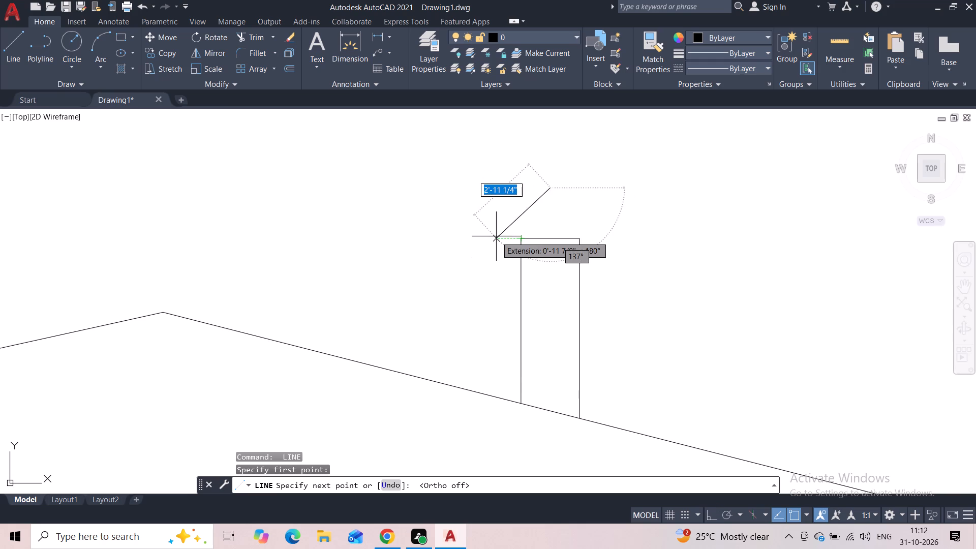
left_click(496, 236)
left_click(515, 238)
key("Escape")
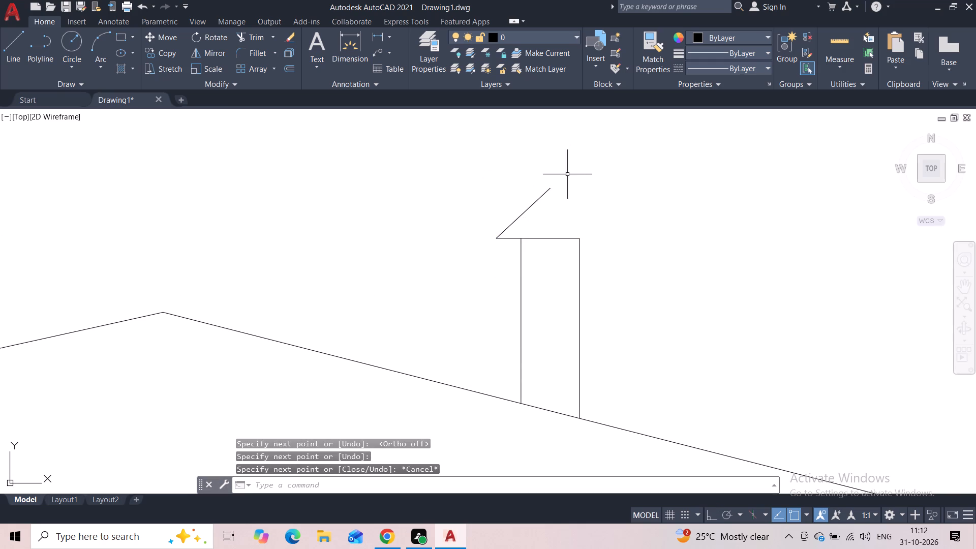
key("space")
left_click(551, 191)
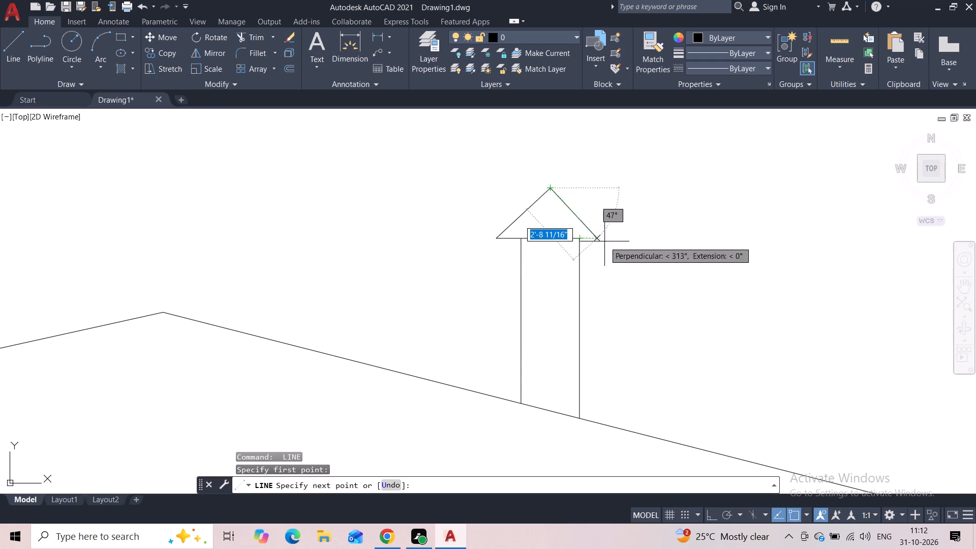
left_click(607, 242)
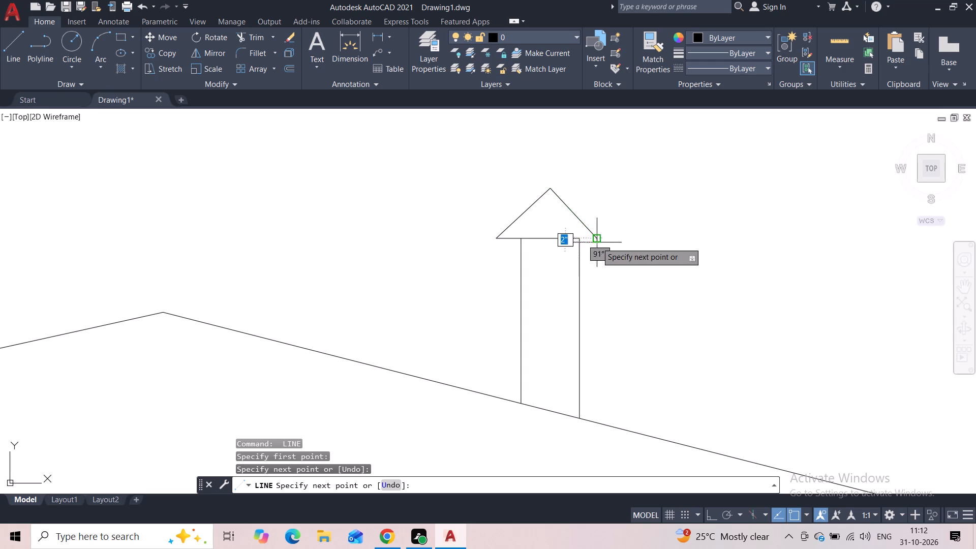
left_click(583, 241)
key("space")
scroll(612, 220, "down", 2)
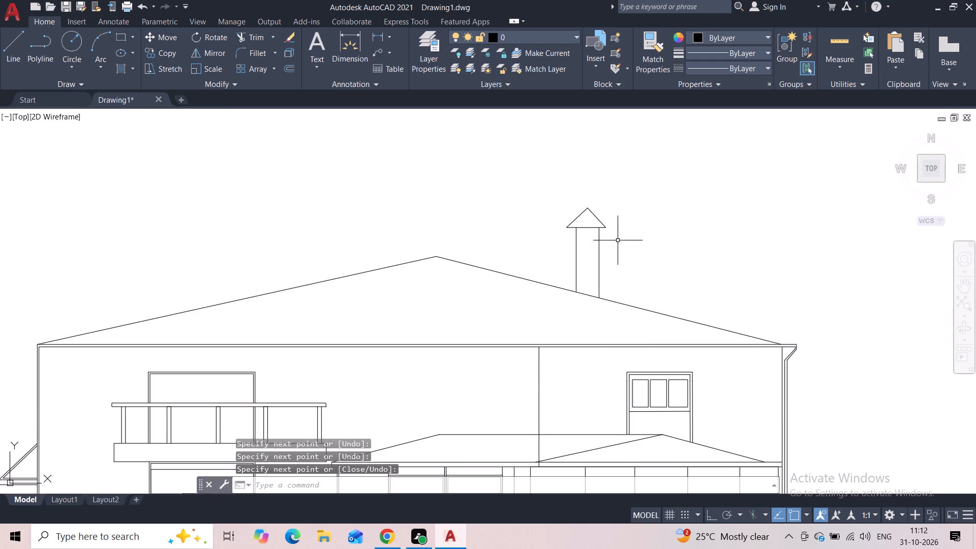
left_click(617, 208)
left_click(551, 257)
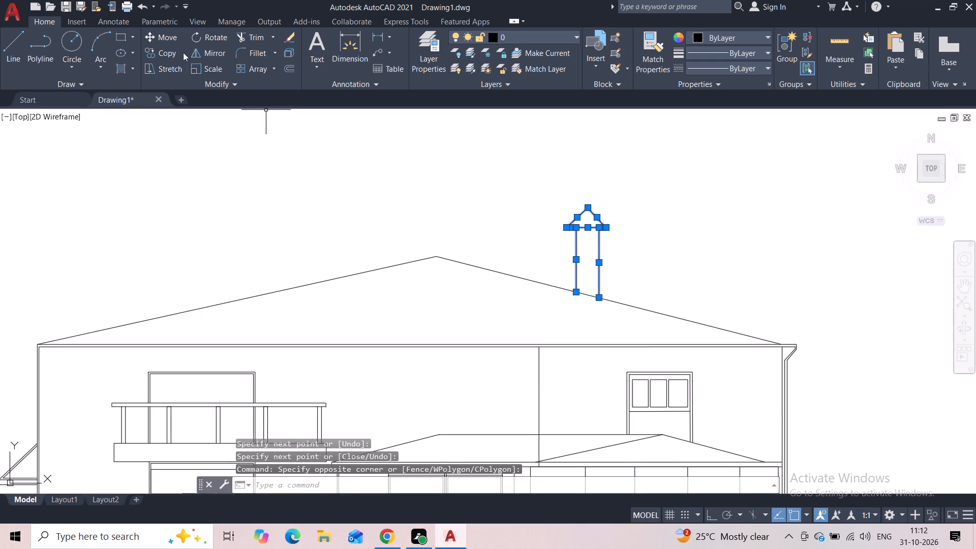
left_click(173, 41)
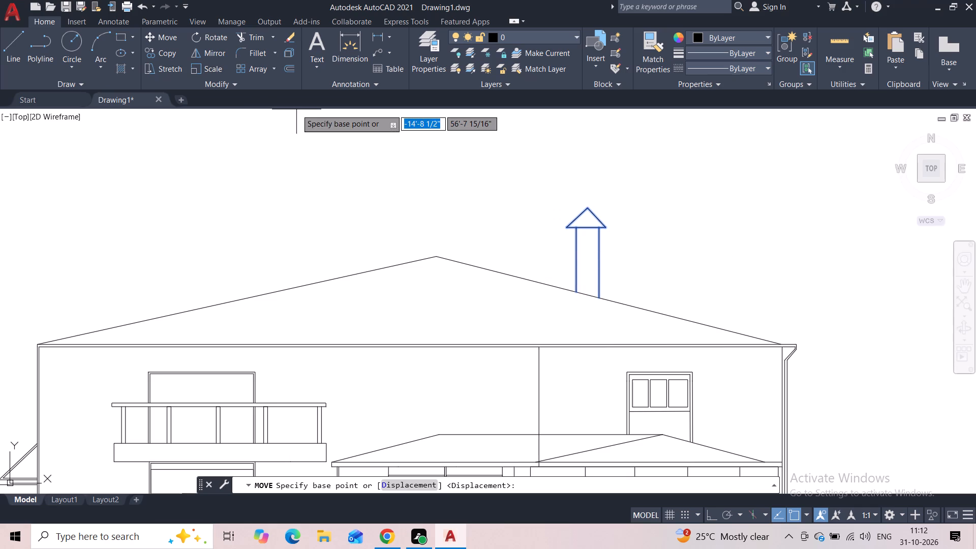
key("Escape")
Copy the capped chimney about 14'-6" down the right roof slope, using the shaft's bottom-right corner as base point.
left_click_drag(618, 202, 616, 209)
left_click(533, 260)
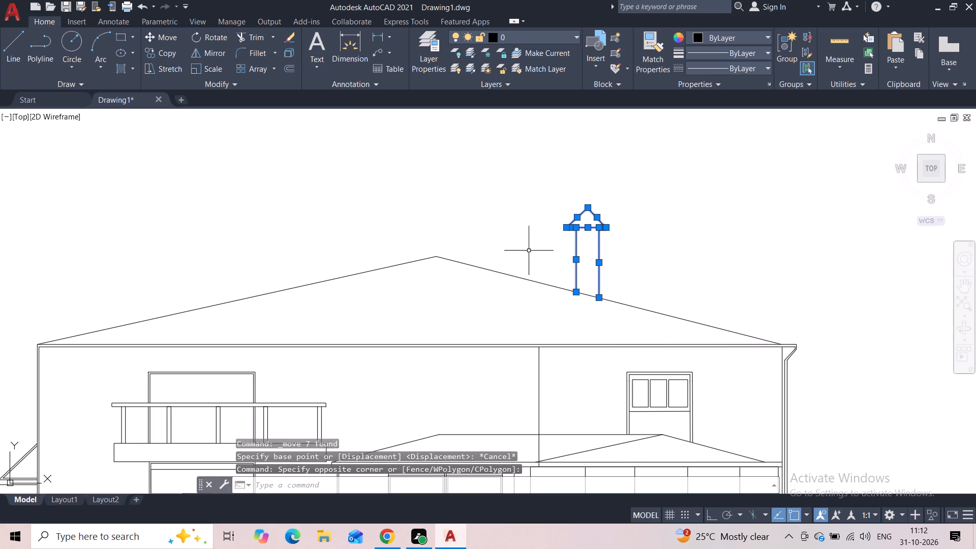
left_click(176, 52)
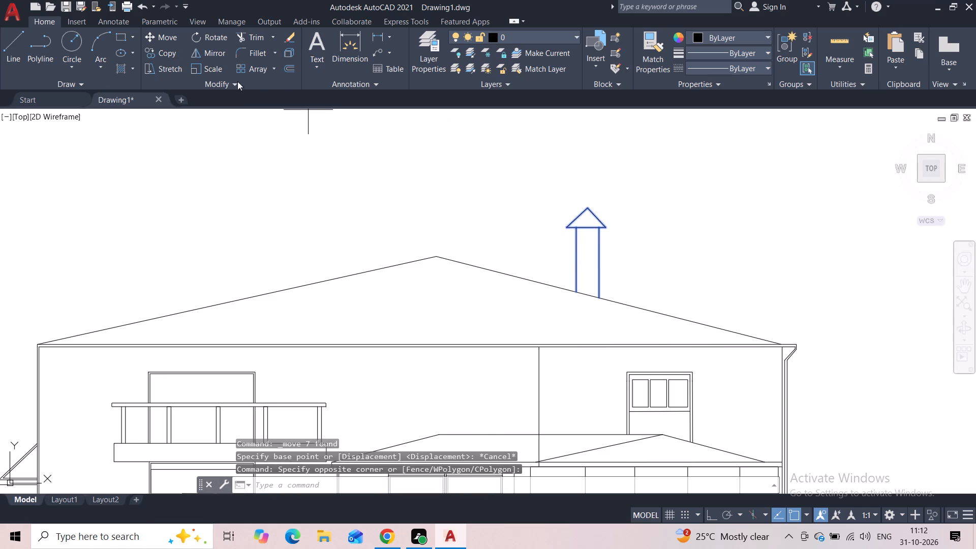
left_click(598, 296)
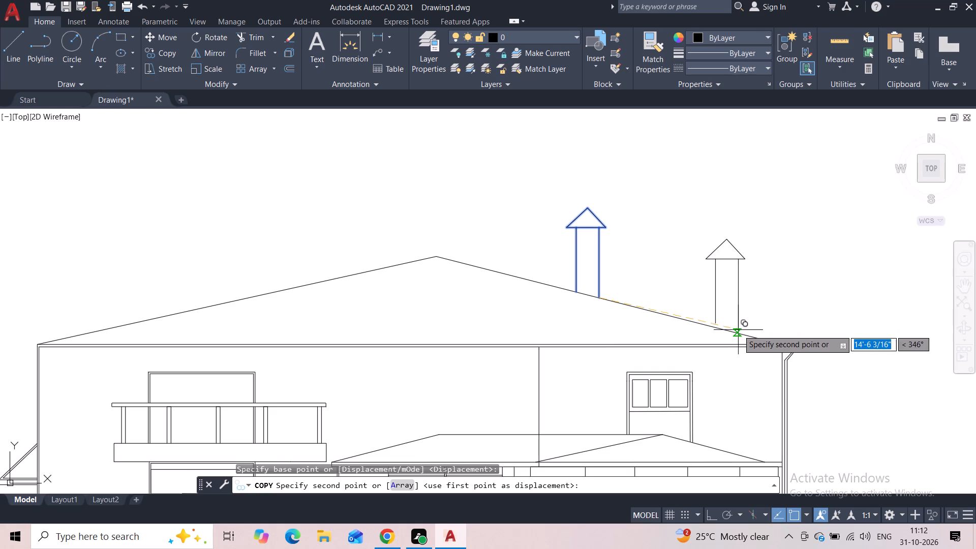
left_click(738, 330)
key("Escape")
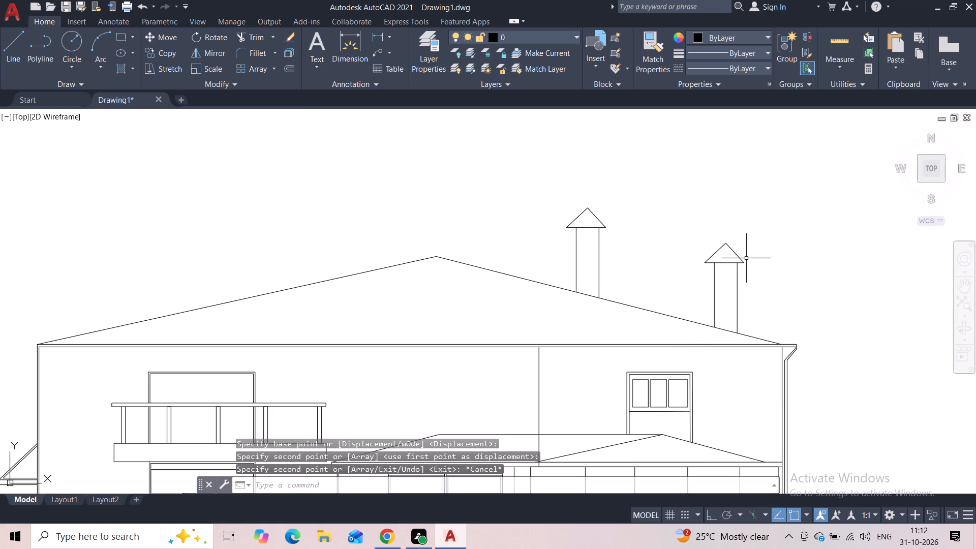
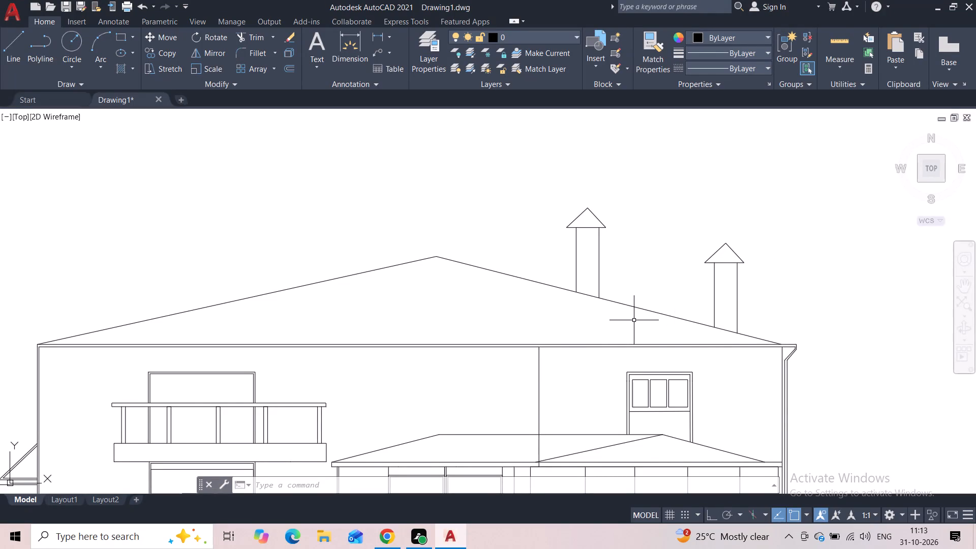
Hatch the upper roof triangle with the AR-RSHKE pattern and a grey 99,100,102 background colour.
key("h")
left_click(668, 345)
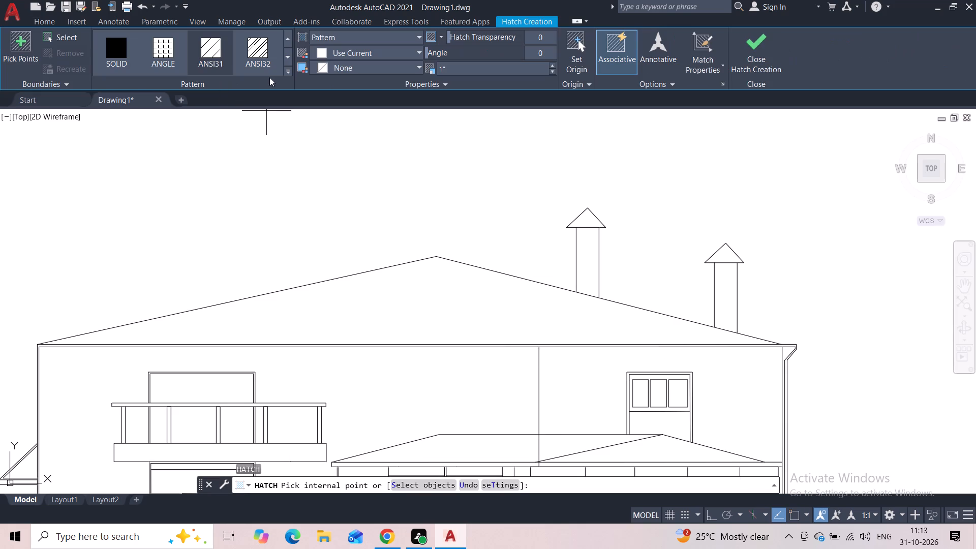
left_click(283, 72)
scroll(271, 176, "down", 2)
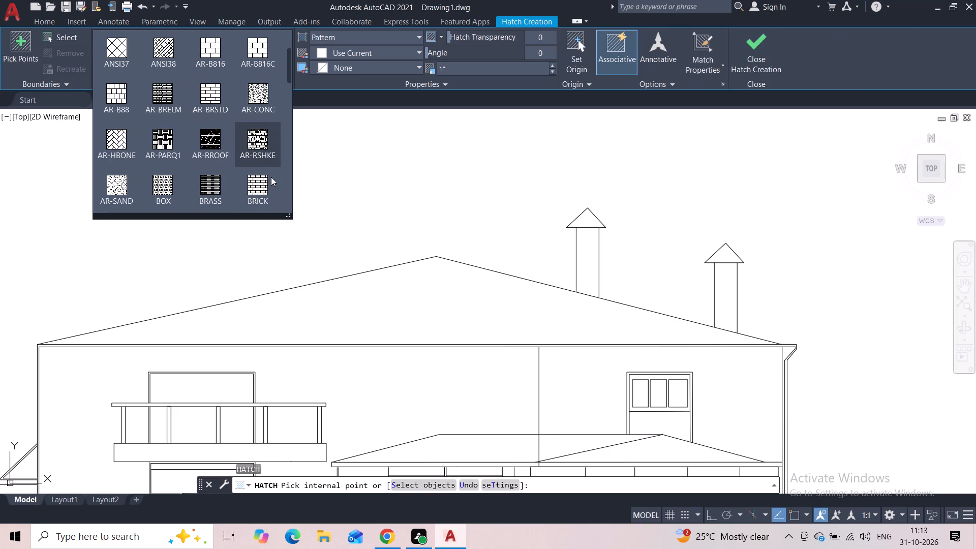
left_click(266, 158)
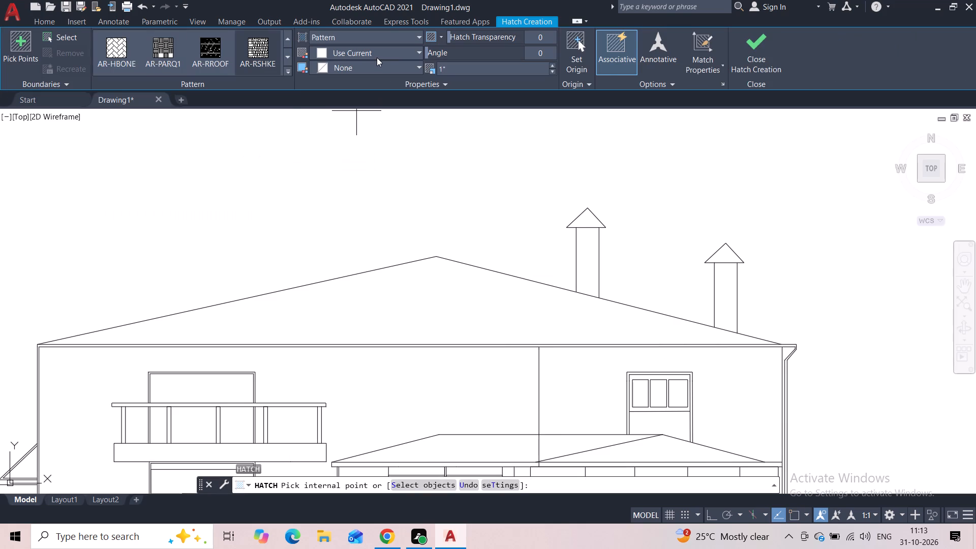
left_click(413, 315)
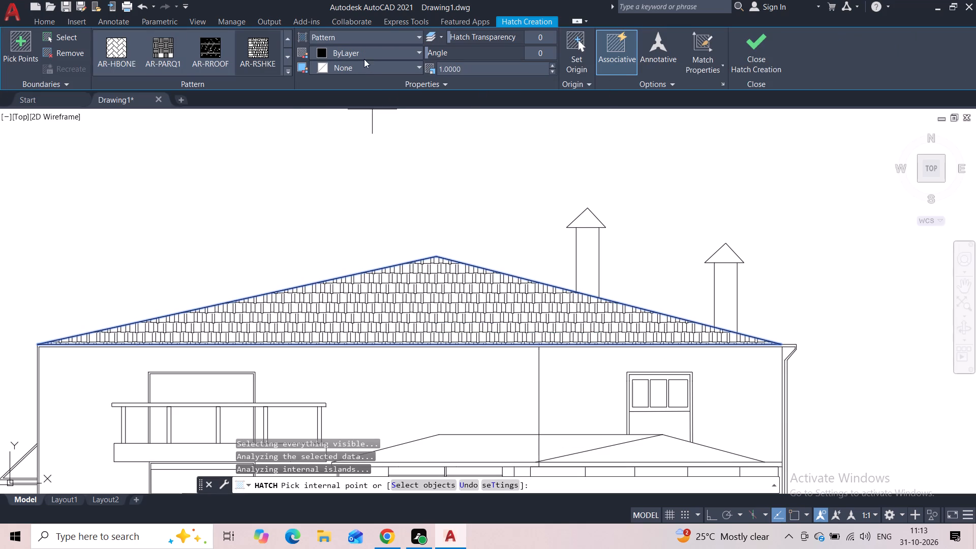
left_click(361, 66)
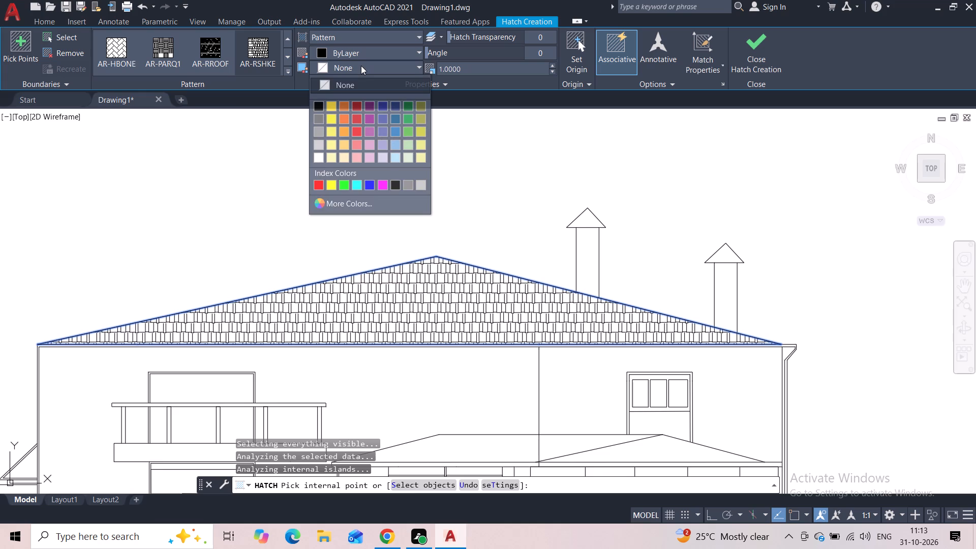
left_click(320, 115)
Hatch all sections of the lower roof above the doors and gridded row with the same grey AR-RSHKE pattern.
middle_click_drag(515, 245, 503, 152)
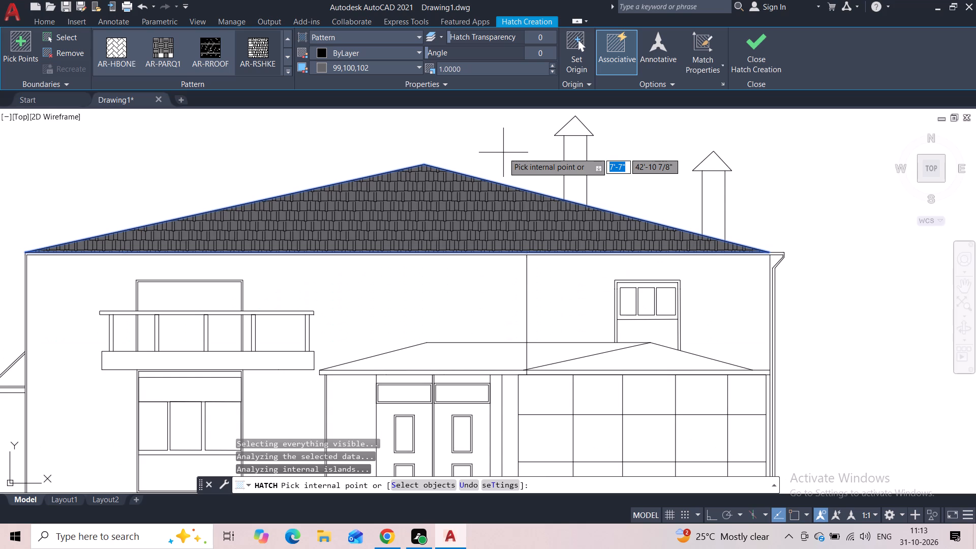
left_click(497, 349)
left_click(550, 352)
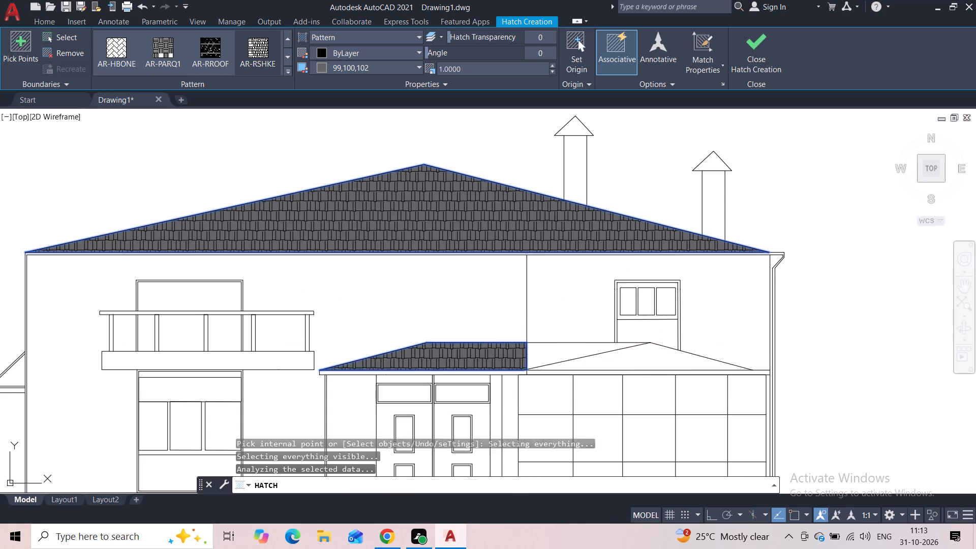
left_click(605, 357)
Hatch the small triangular side roof on the house's left wall with the same shingle pattern and finish the hatch.
middle_click_drag(573, 337, 551, 240)
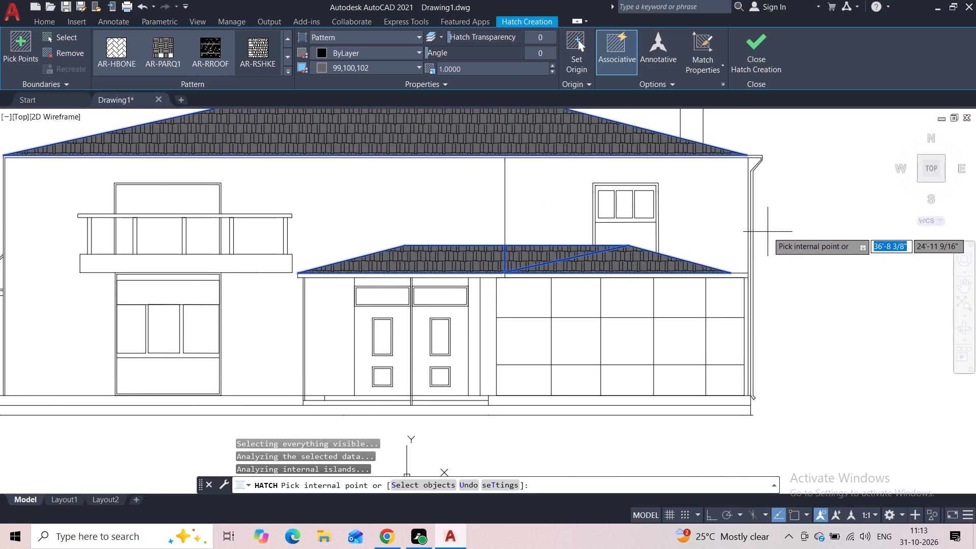
middle_click_drag(239, 262, 514, 201)
scroll(273, 220, "up", 2)
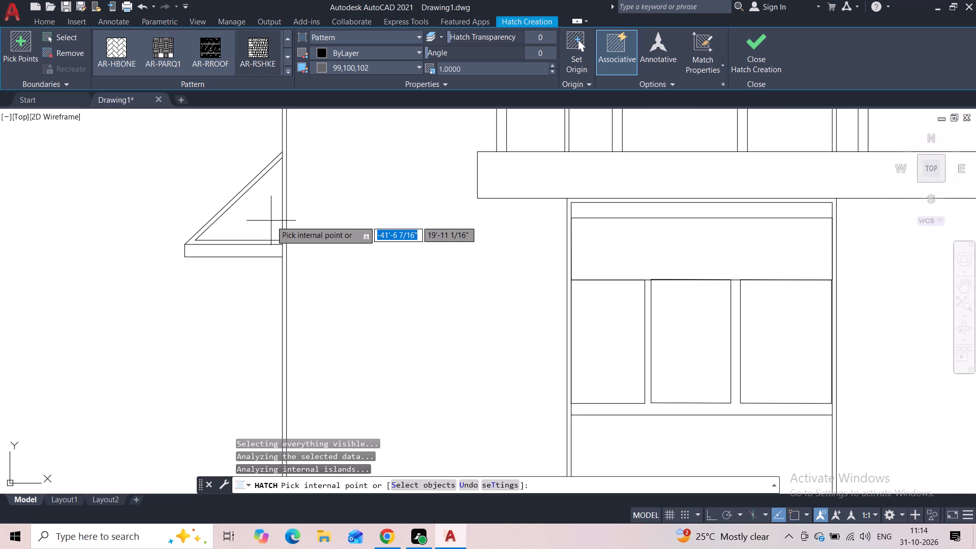
left_click(271, 221)
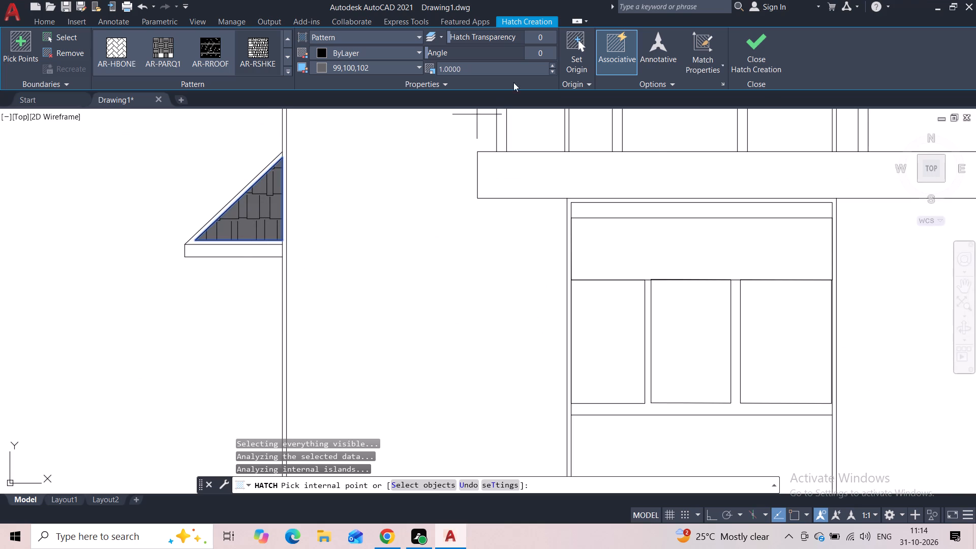
left_click(752, 48)
Fill the balcony door frame above the railing and its left jamb behind the railing with a SOLID hatch.
scroll(568, 247, "down", 3)
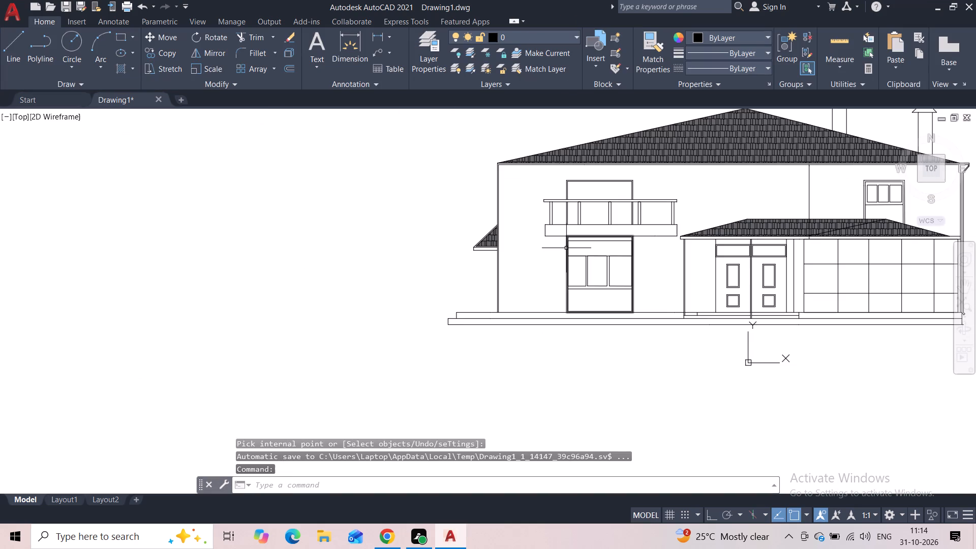
key("h")
left_click(614, 272)
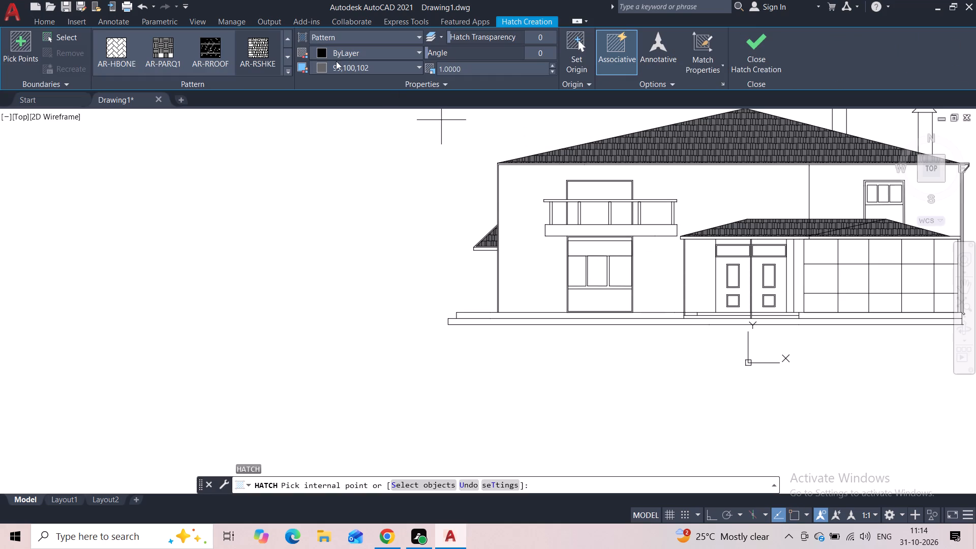
left_click(287, 70)
scroll(138, 90, "up", 5)
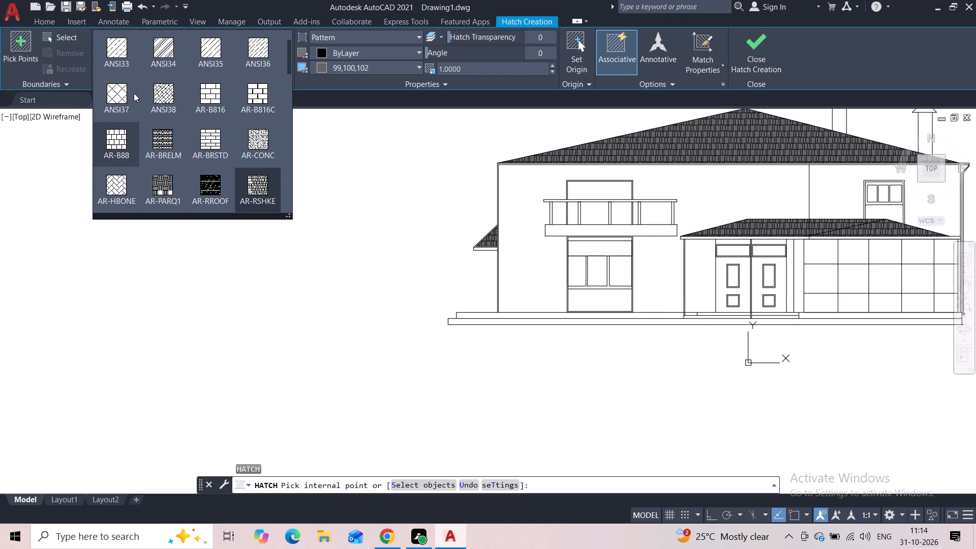
scroll(134, 93, "up", 4)
left_click(131, 67)
middle_click_drag(507, 258, 393, 291)
scroll(449, 246, "up", 2)
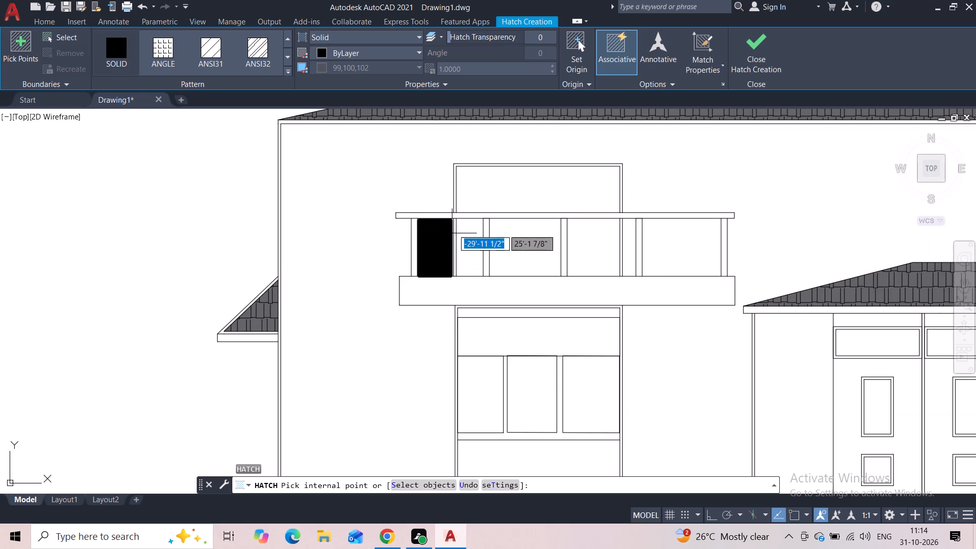
scroll(453, 220, "up", 2)
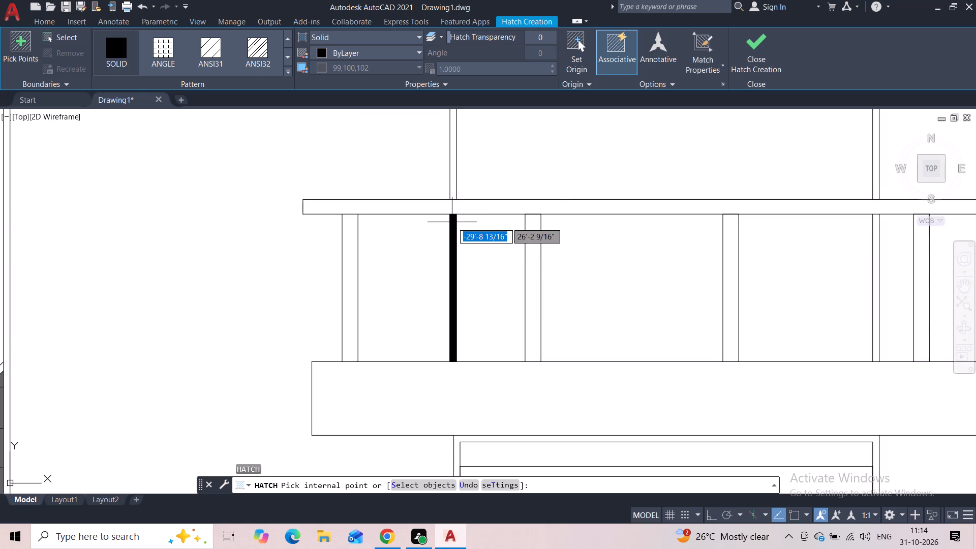
left_click(453, 181)
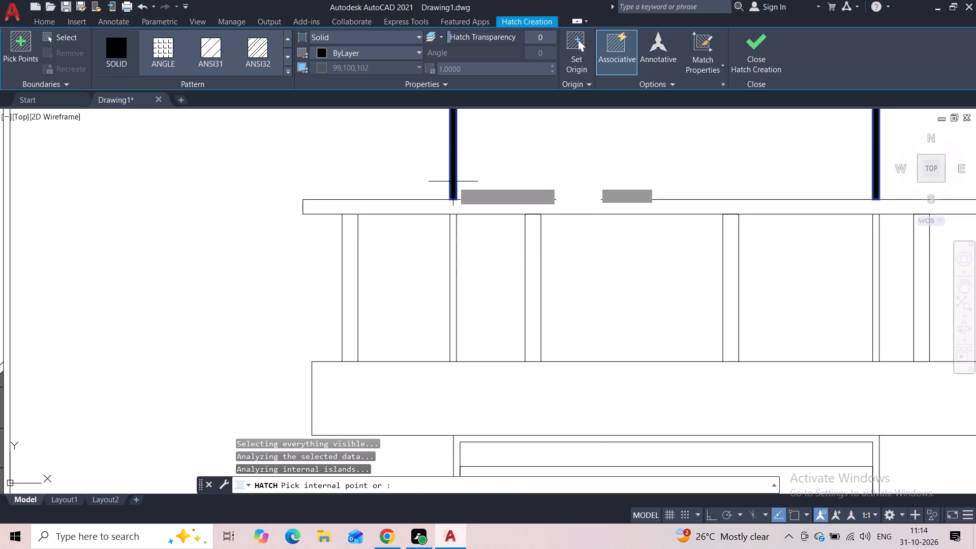
left_click(454, 245)
Fill the balcony door frame's right jamb behind the railing with the SOLID hatch and end hatching.
middle_click_drag(536, 266, 420, 283)
scroll(420, 283, "down", 1)
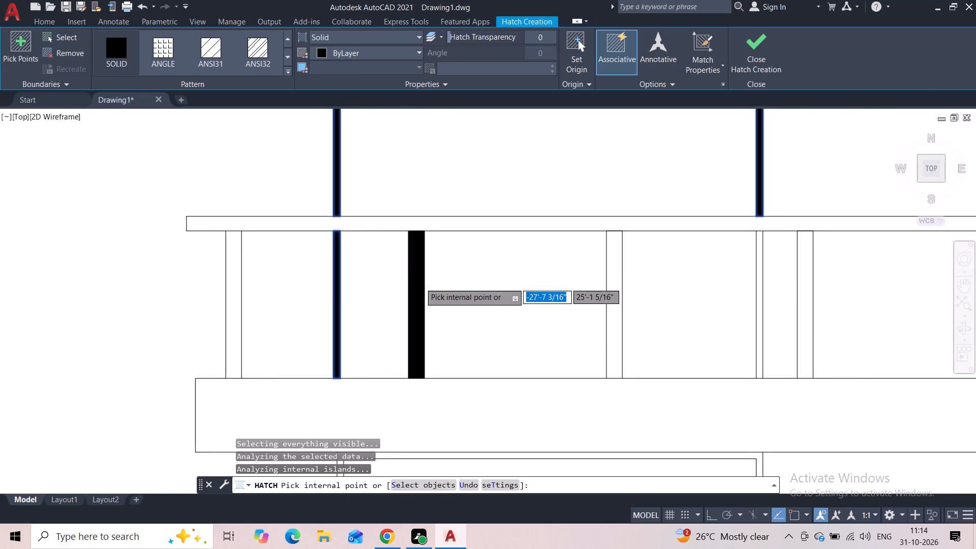
scroll(420, 283, "down", 1)
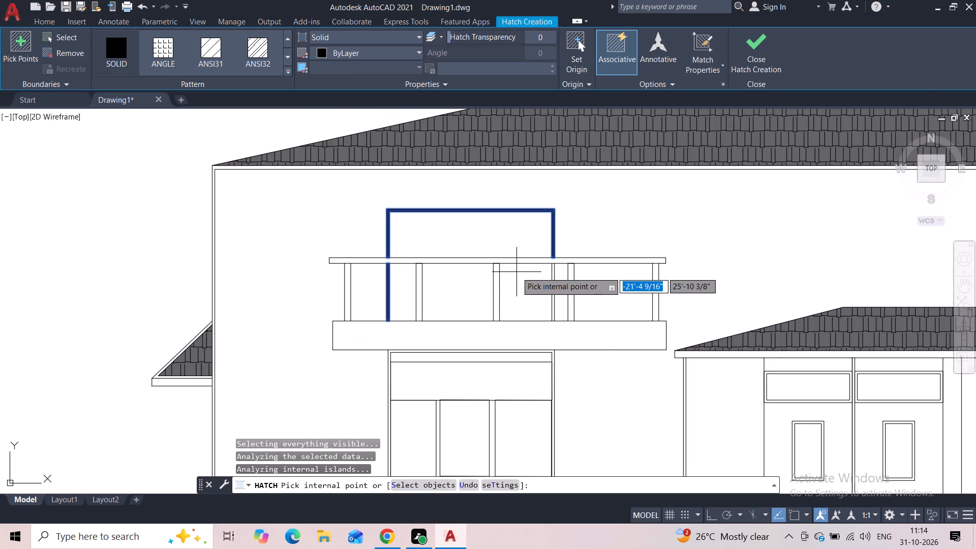
scroll(542, 267, "up", 2)
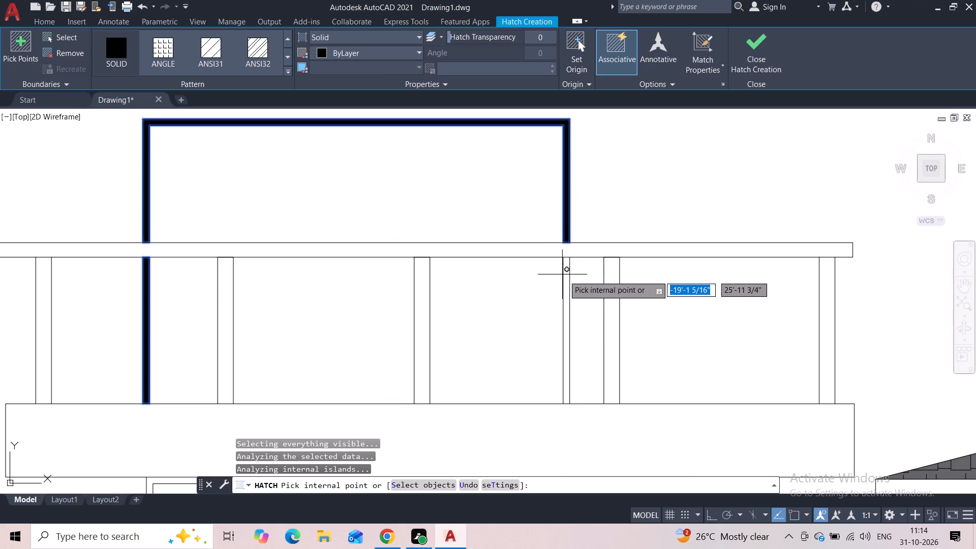
left_click(565, 278)
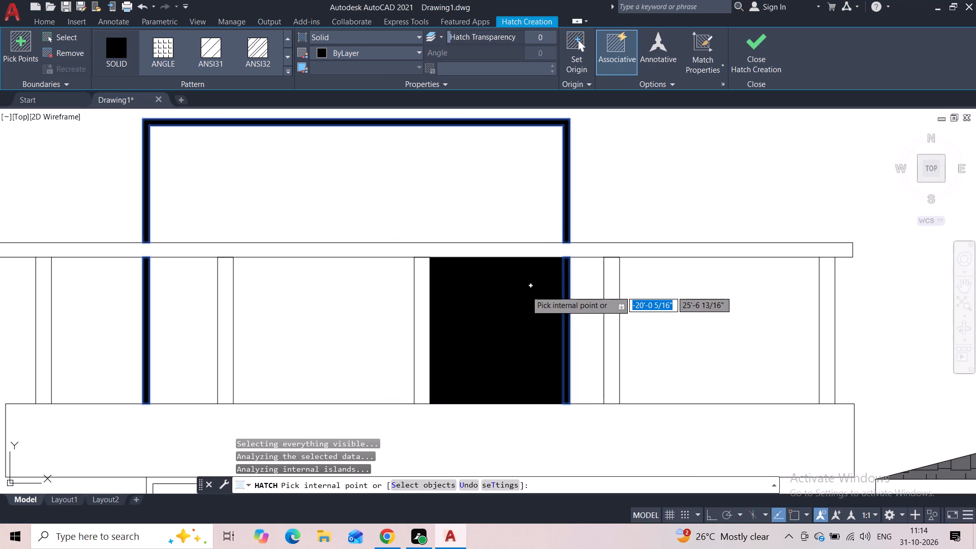
middle_click_drag(411, 321, 462, 166)
scroll(454, 190, "down", 3)
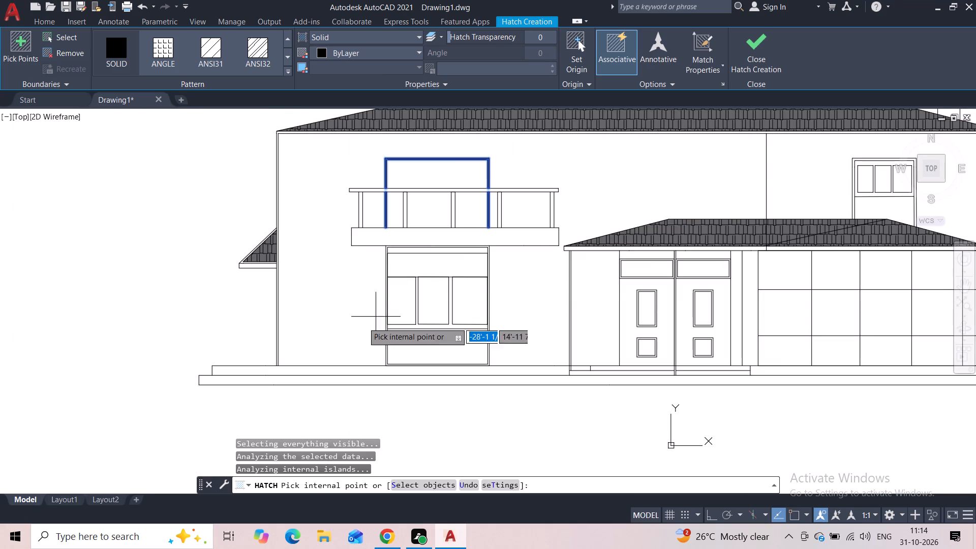
scroll(398, 309, "up", 2)
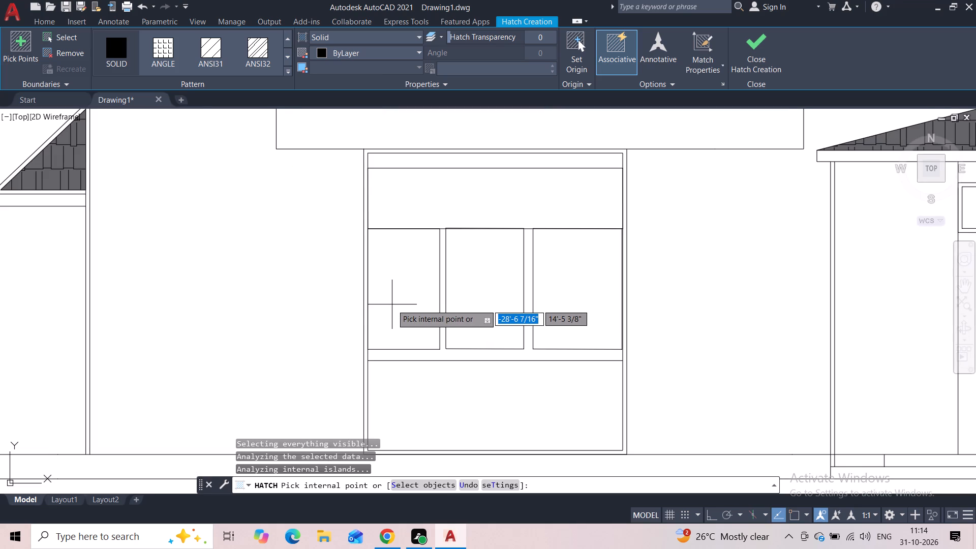
key("Escape")
Stretch the left side of the outer frame around the window unit below the balcony outward.
left_click(362, 229)
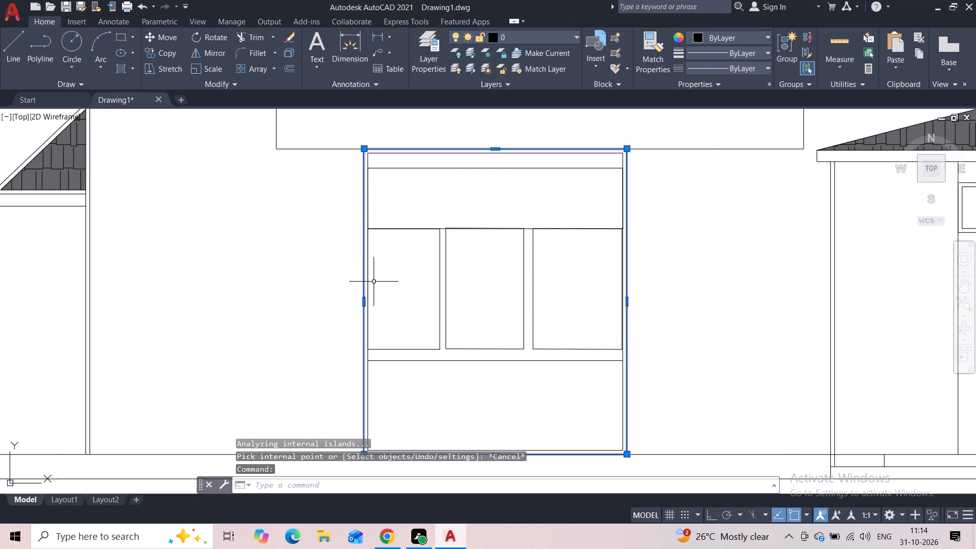
left_click(361, 303)
left_click(342, 304)
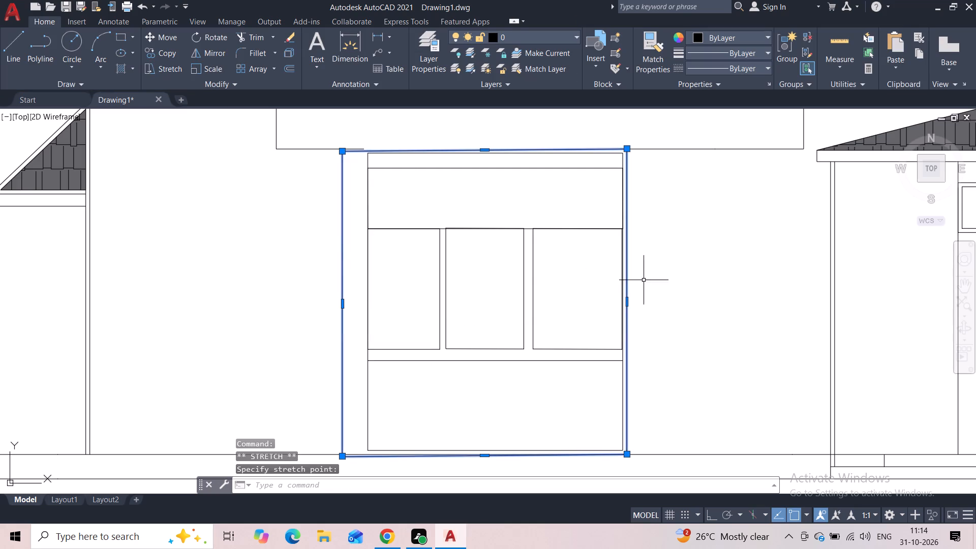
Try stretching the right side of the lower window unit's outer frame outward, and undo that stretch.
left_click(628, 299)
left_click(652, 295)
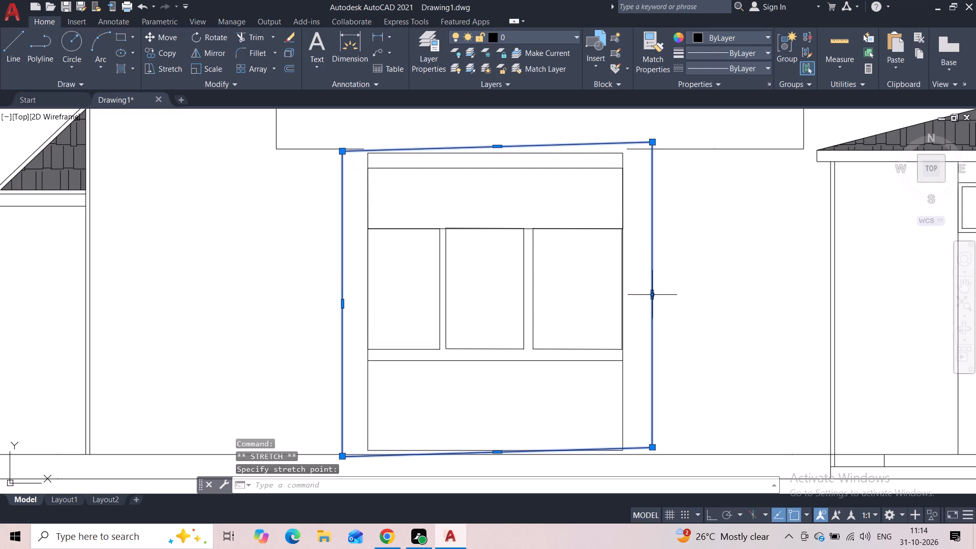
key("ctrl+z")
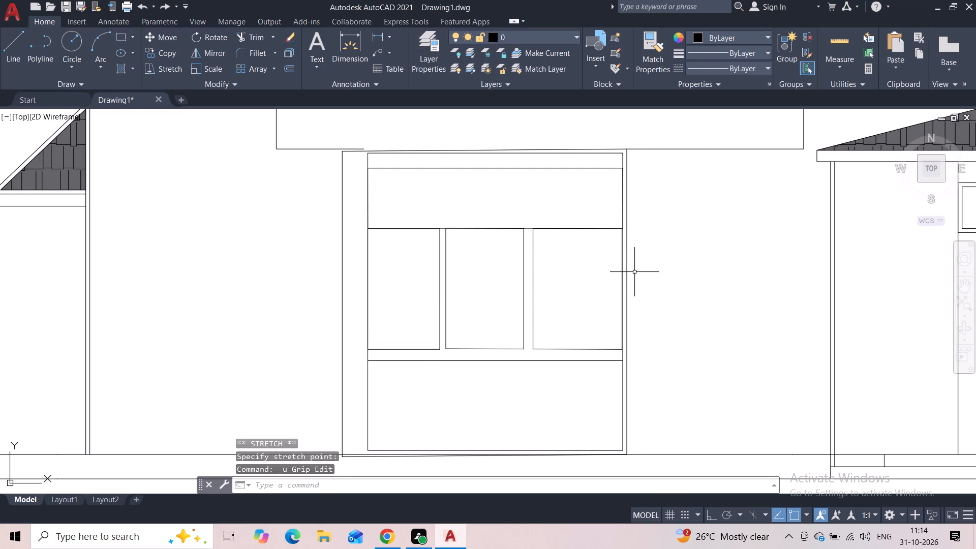
Stretch the right side of the lower window unit's outer frame outward, widening the surround.
left_click(629, 273)
double_click(627, 285)
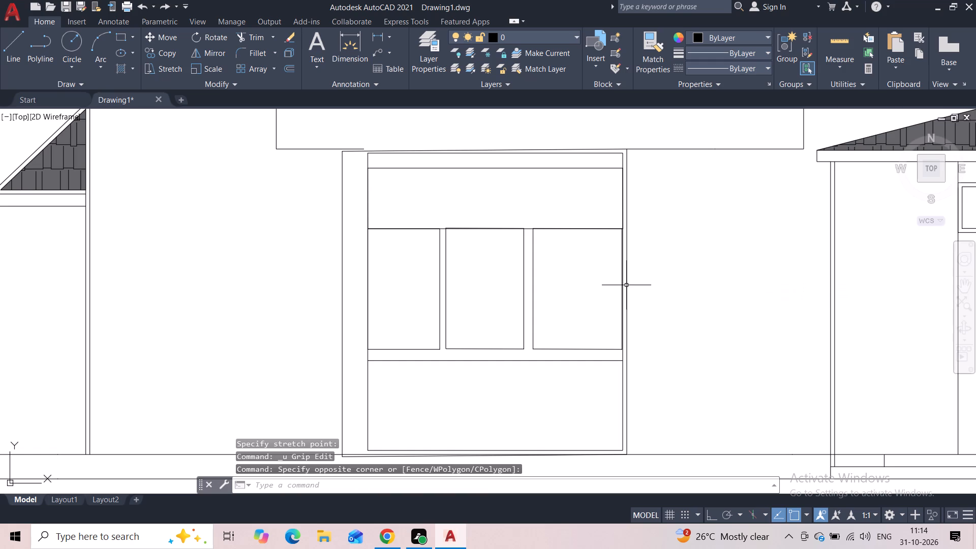
left_click(626, 291)
left_click(626, 303)
left_click(662, 306)
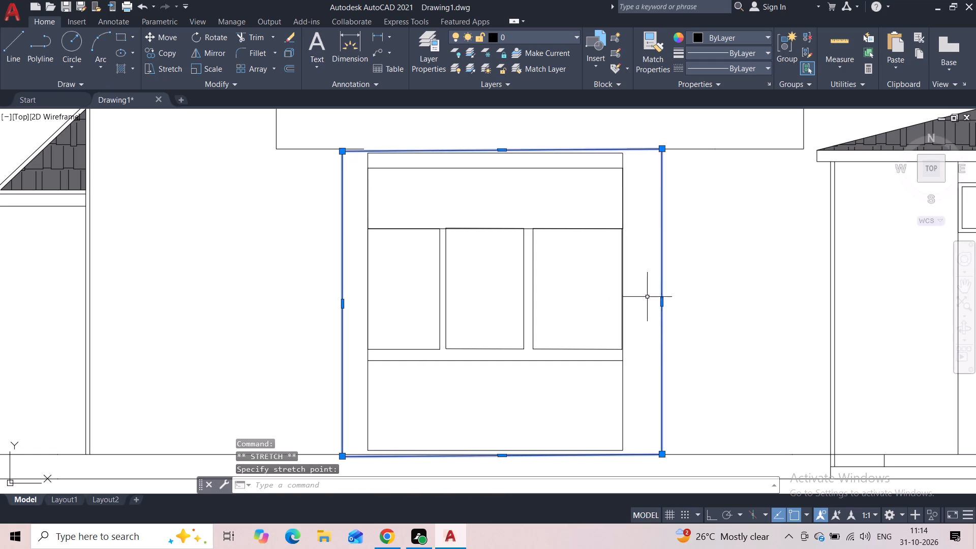
key("Escape")
Replace the balcony slab's bottom-edge segment at the widened frame with a line from the frame's top-right corner to the remaining edge.
middle_click_drag(374, 149, 373, 205)
scroll(373, 205, "up", 2)
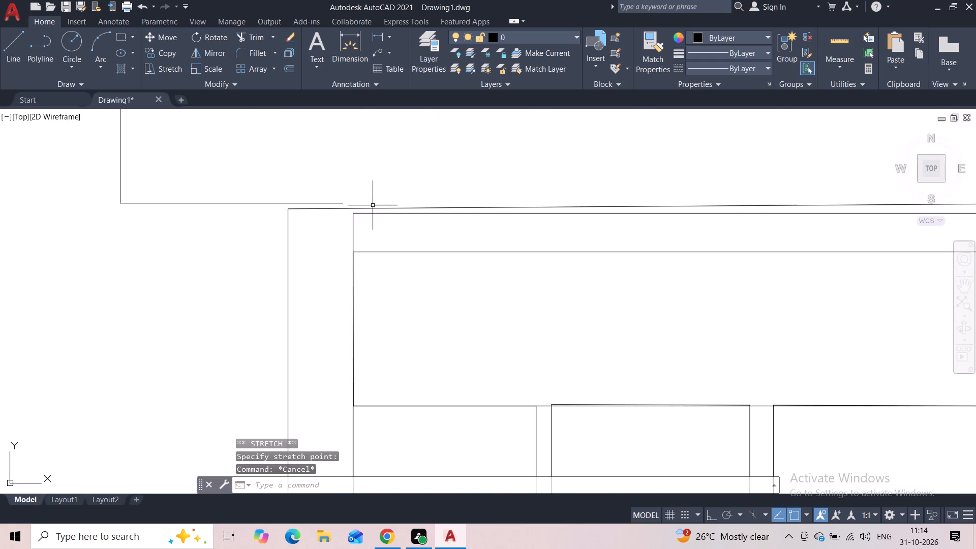
scroll(398, 194, "down", 1)
middle_click_drag(770, 200, 586, 238)
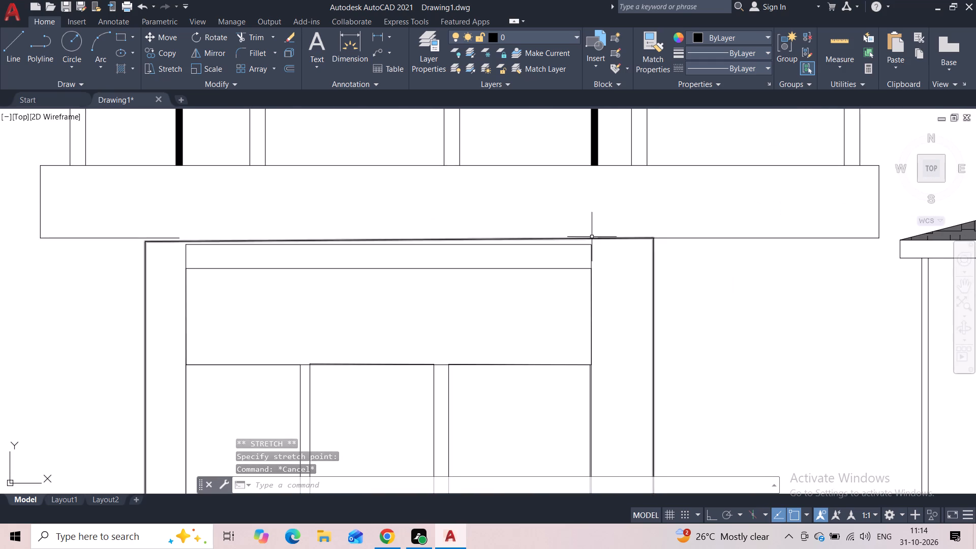
left_click(656, 237)
key("Delete")
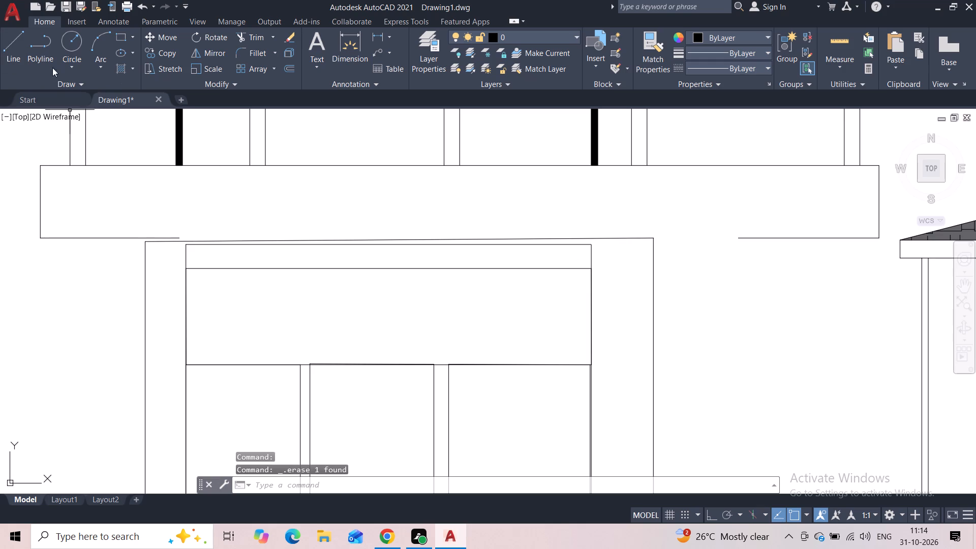
left_click(18, 52)
left_click(650, 234)
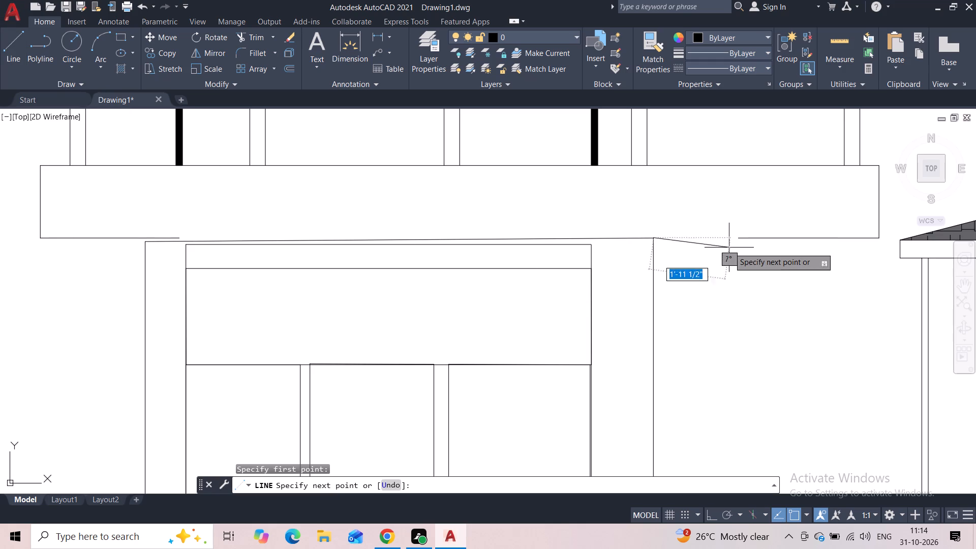
left_click(742, 240)
key("Escape")
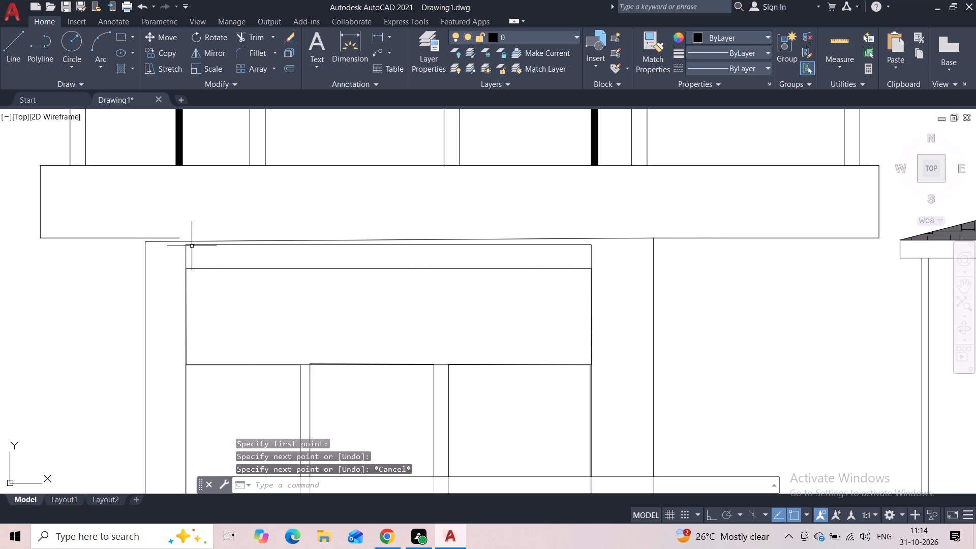
Replace the balcony slab's bottom-edge segment beside the window frame with a line from the frame's top-left corner to the slab's left side.
middle_click_drag(178, 246, 201, 257)
left_click(117, 248)
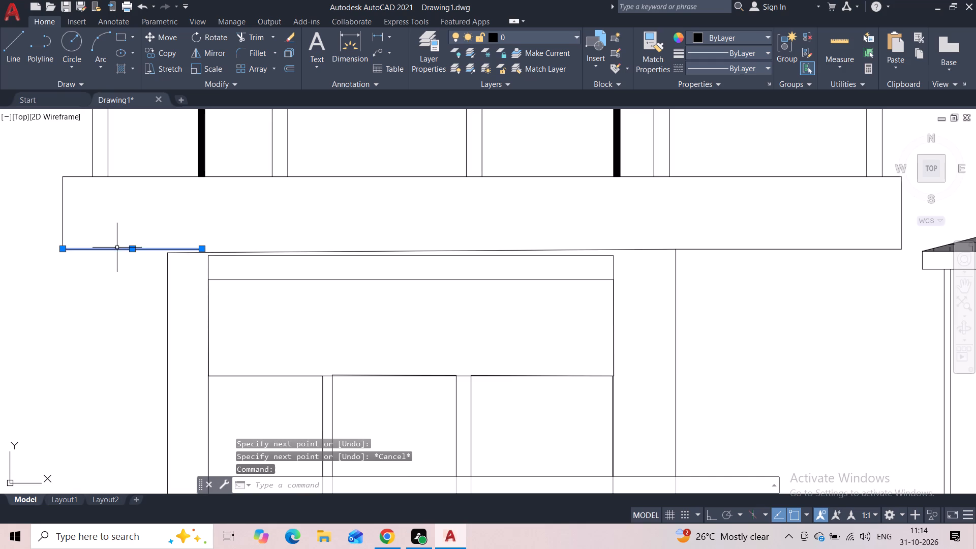
key("Delete")
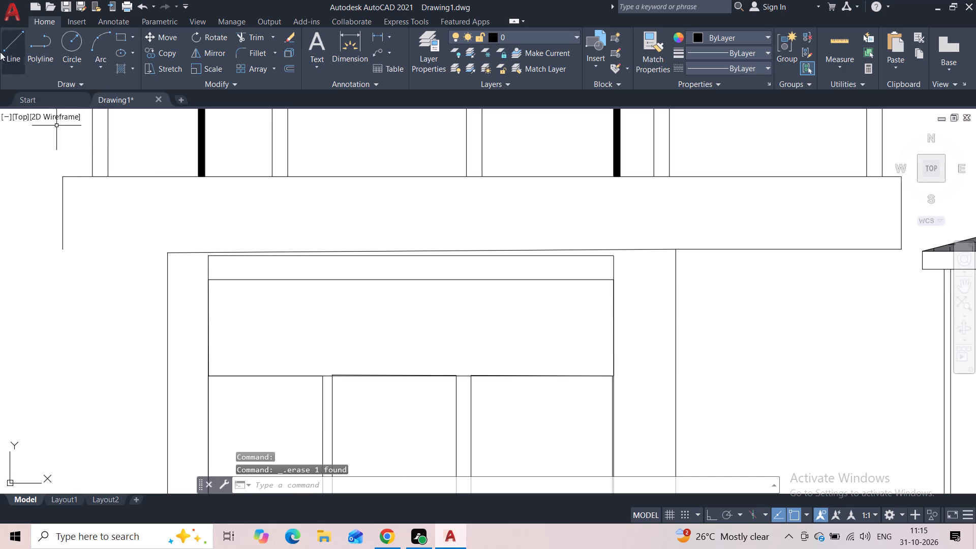
left_click(1, 49)
left_click(14, 56)
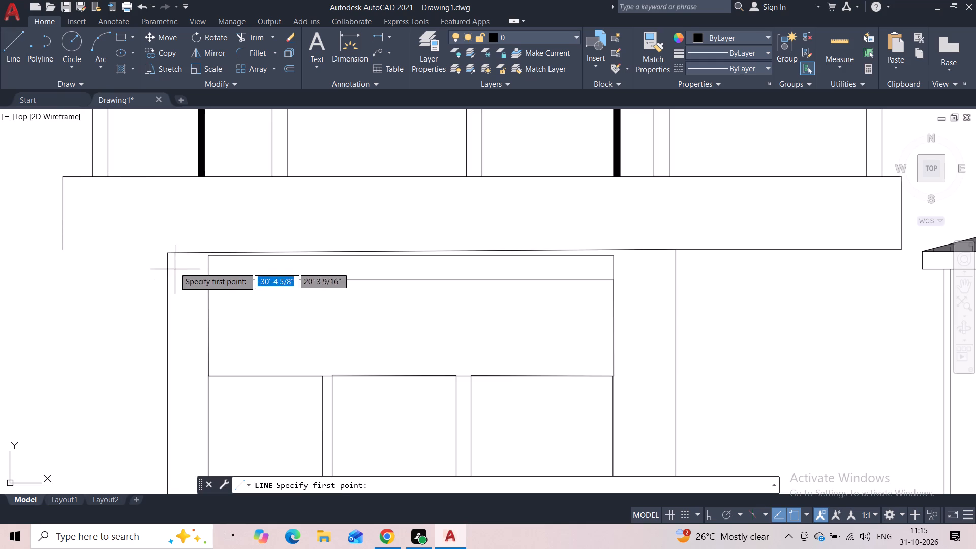
left_click(166, 257)
left_click(64, 256)
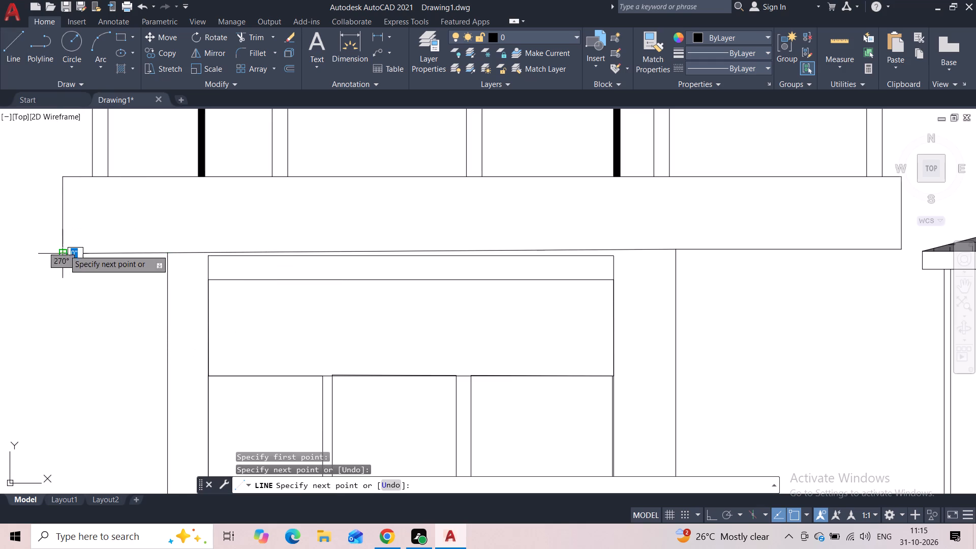
left_click(64, 249)
key("Escape")
Draw a narrow upright rectangle inside the upper left of the balcony opening, ending at the handrail's lower edge.
scroll(108, 225, "down", 2)
middle_click_drag(135, 211, 115, 360)
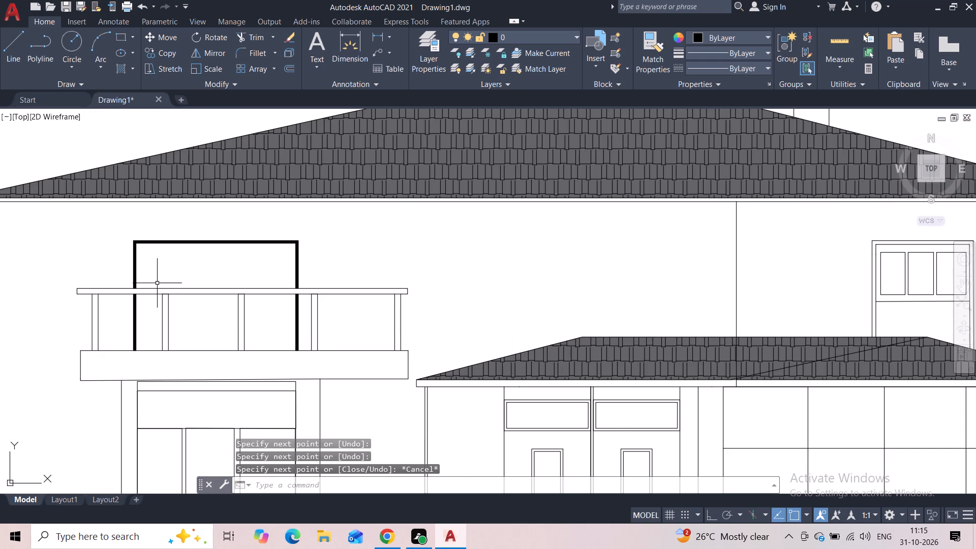
left_click(121, 39)
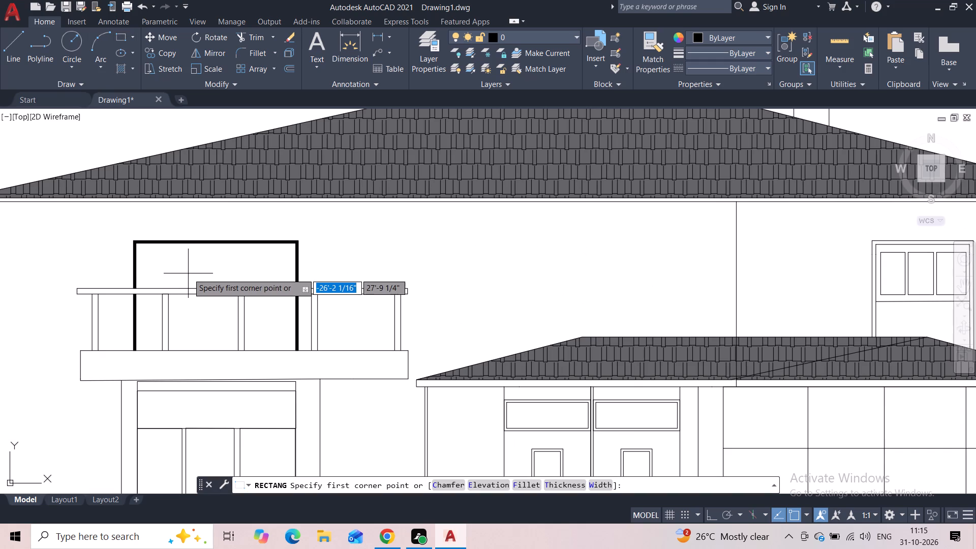
left_click(146, 252)
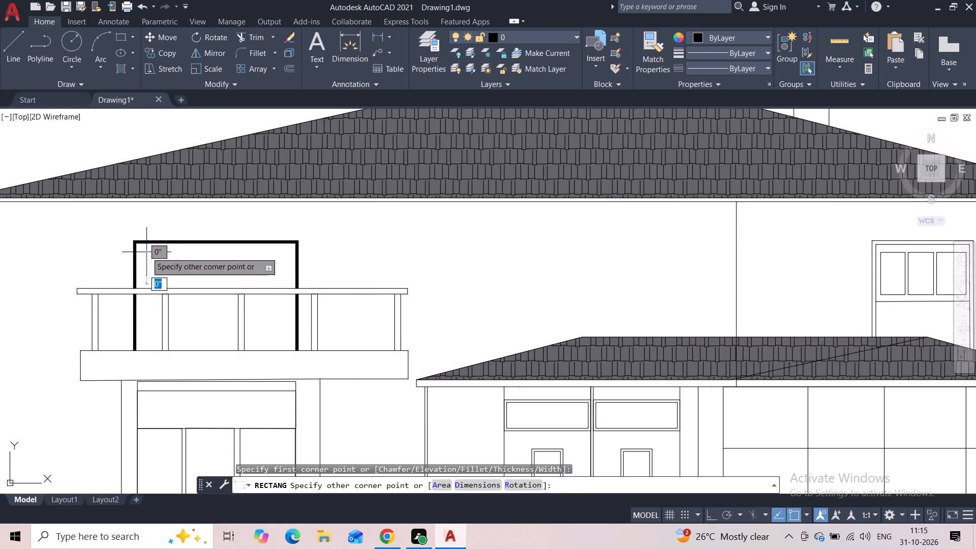
left_click(171, 288)
Stretch the narrow rectangle's bottom edge straight down about 3'-0" with Ortho on, ending just above the balcony slab.
middle_click_drag(185, 276, 187, 263)
scroll(160, 281, "up", 3)
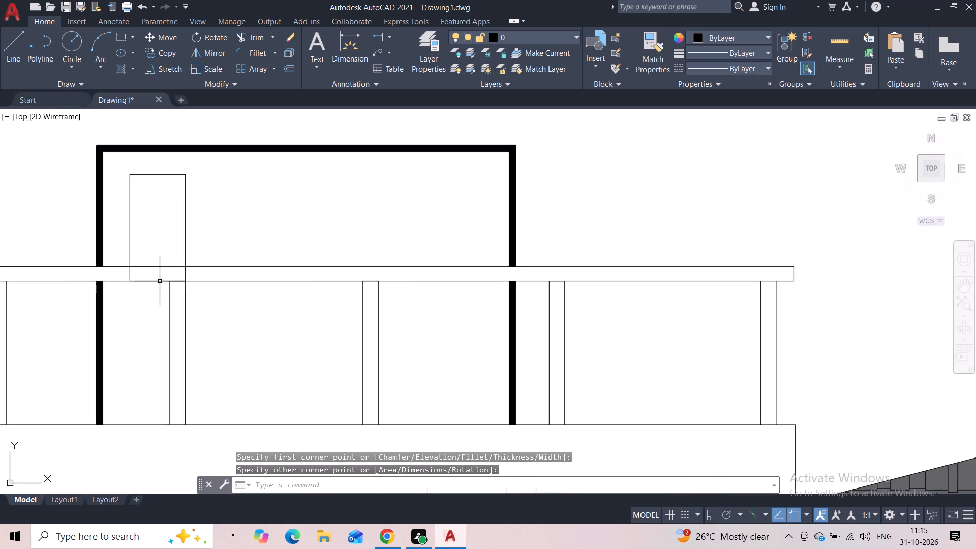
left_click(160, 280)
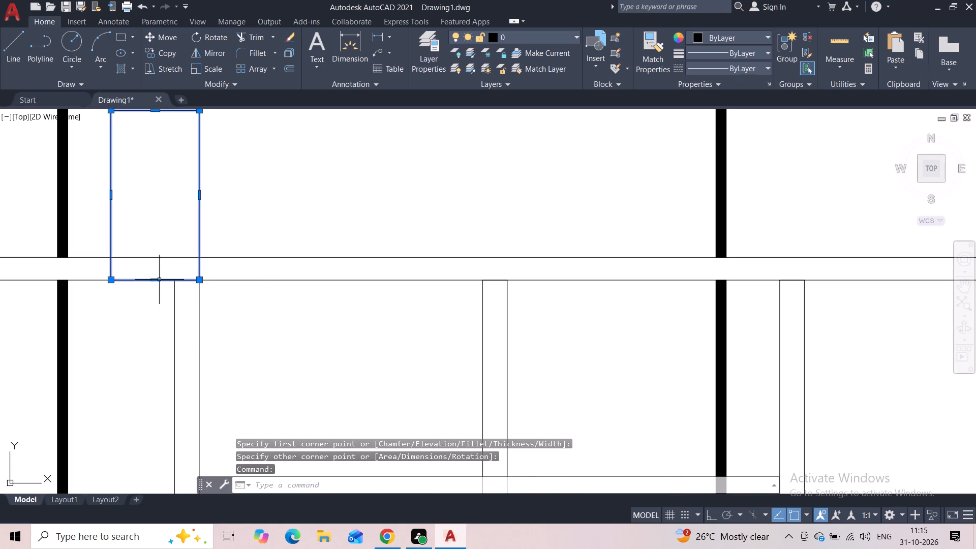
left_click(157, 281)
middle_click_drag(155, 349, 164, 295)
scroll(162, 300, "down", 1)
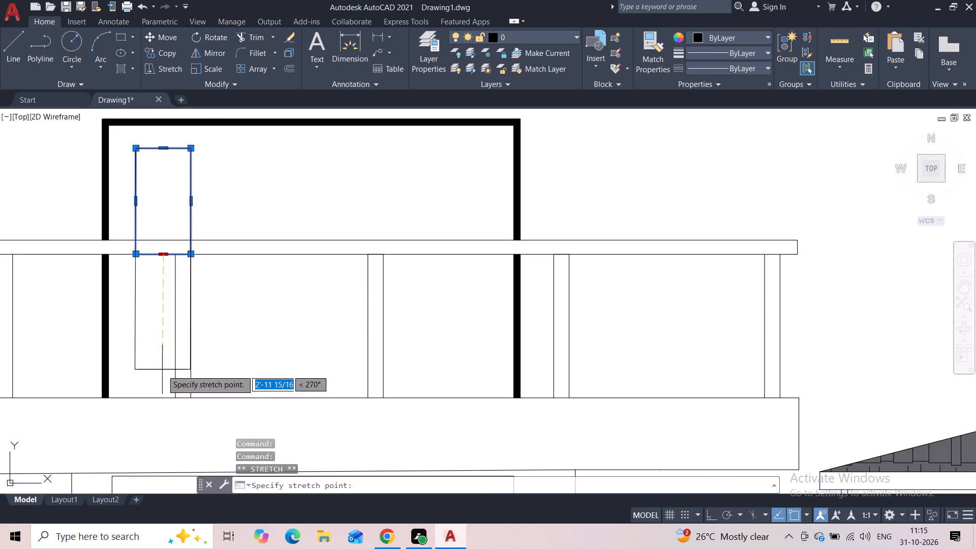
key("F8")
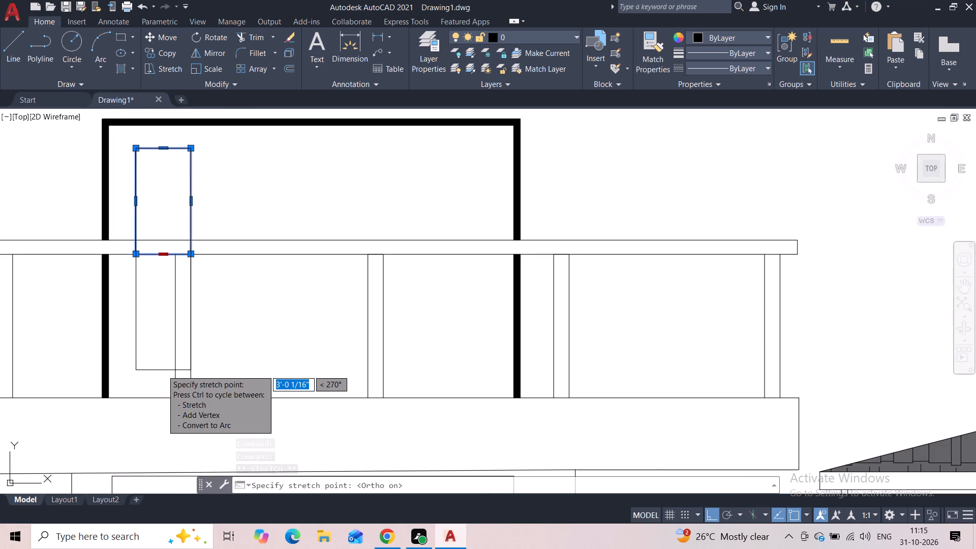
left_click(162, 370)
key("Escape")
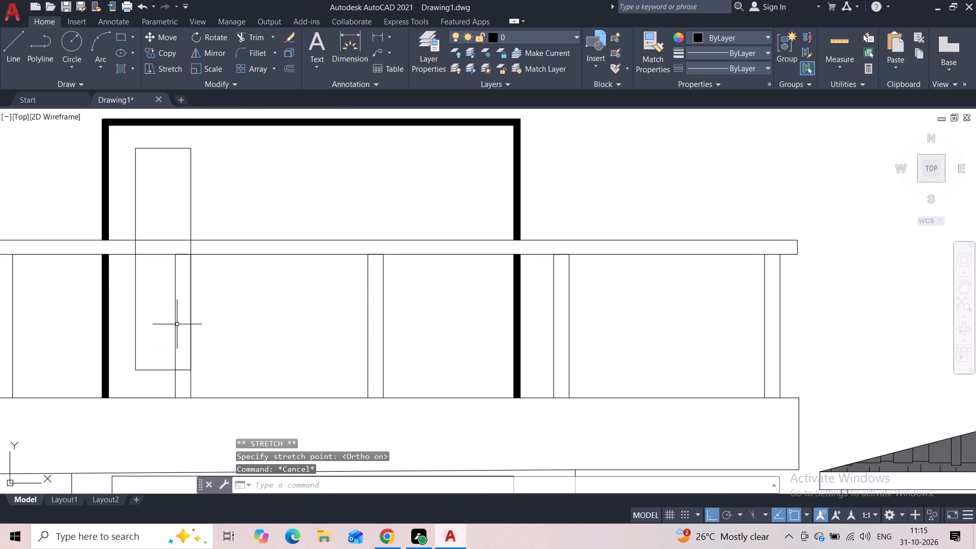
Copy the tall panel rectangle horizontally to the right twice, about 3'-0" and 7'-1" from the original.
left_click_drag(210, 168, 202, 171)
left_click(130, 190)
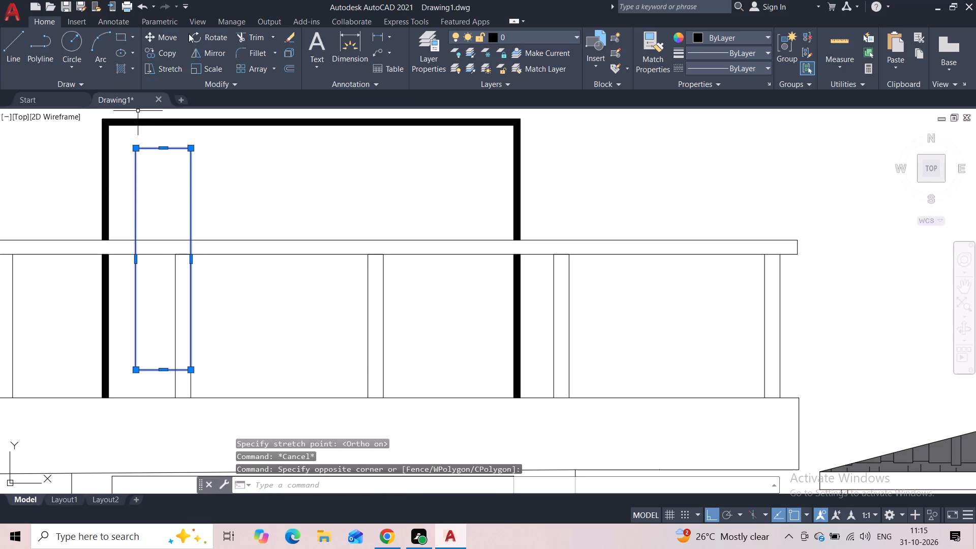
left_click(164, 53)
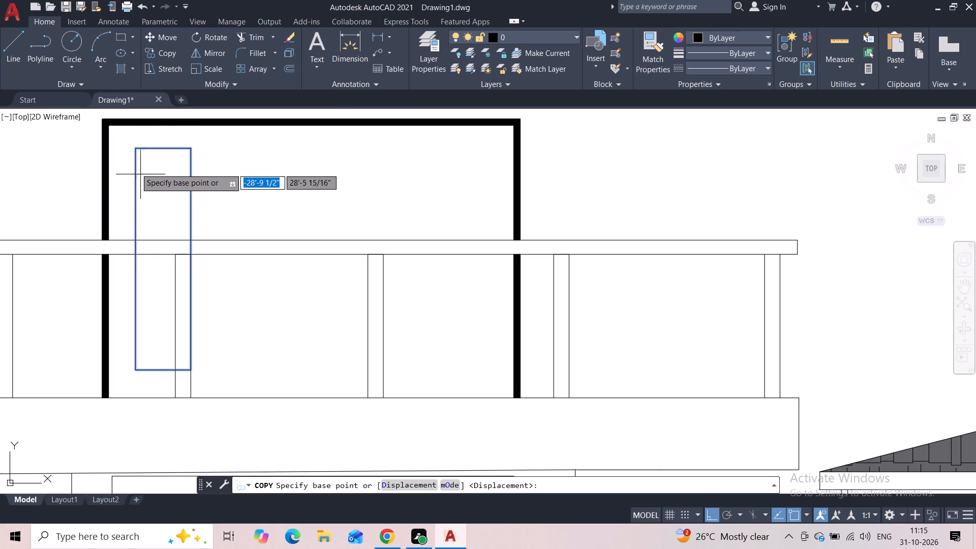
left_click(132, 149)
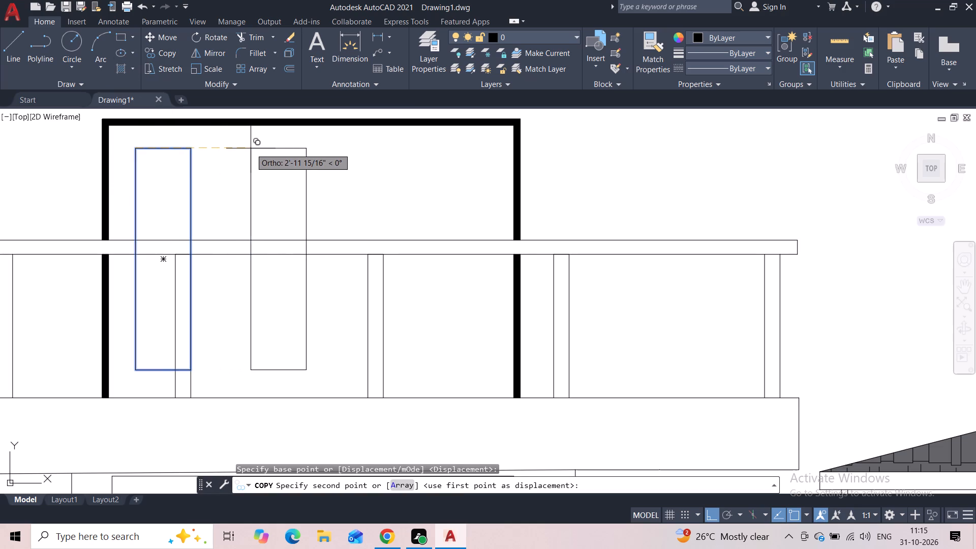
left_click(250, 149)
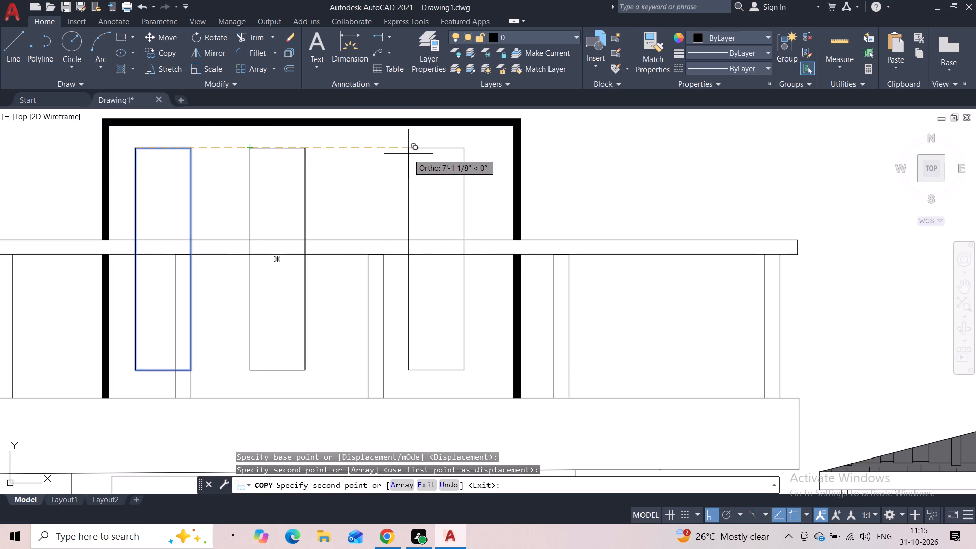
left_click(408, 154)
key("Escape")
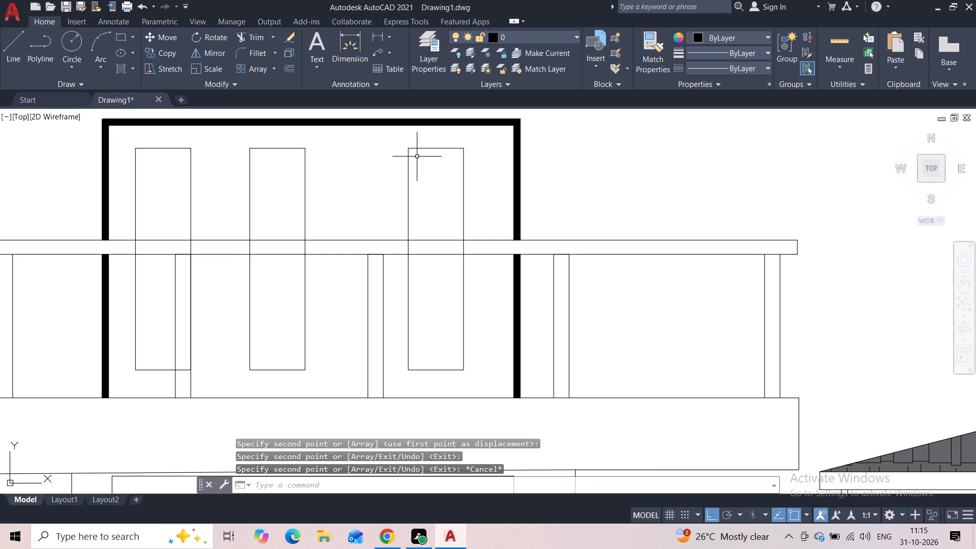
Draw a small rectangle inside the top of the rightmost tall panel, reaching the panel's right edge.
left_click(120, 40)
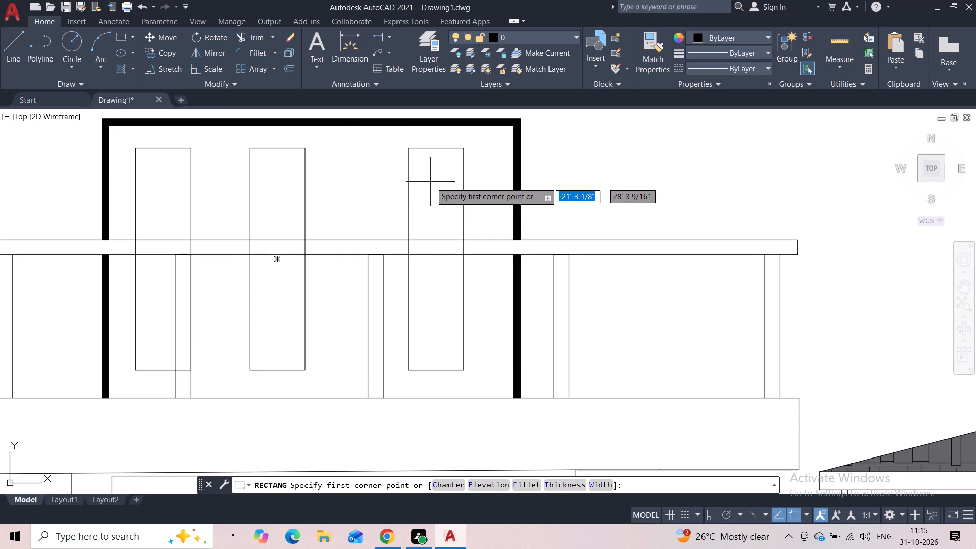
left_click(419, 158)
left_click(459, 191)
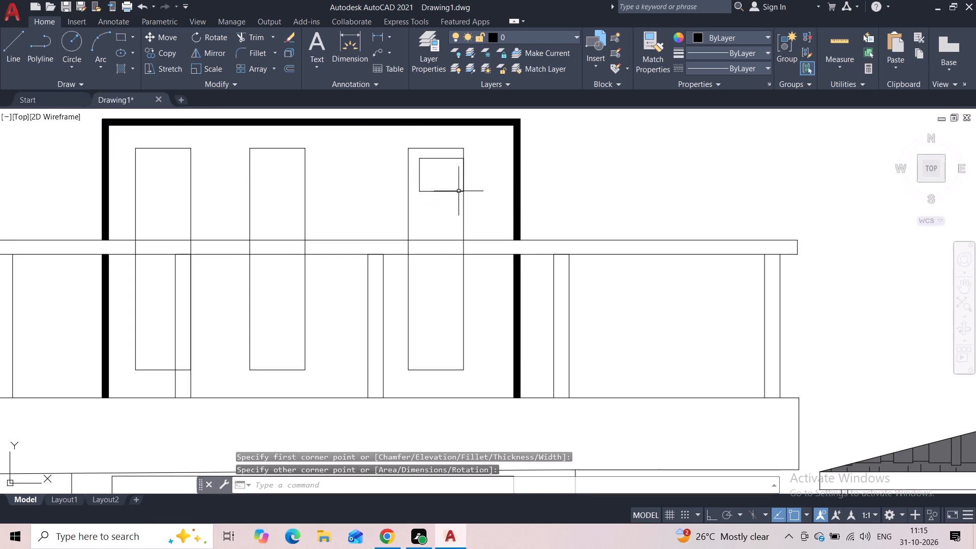
key("Escape")
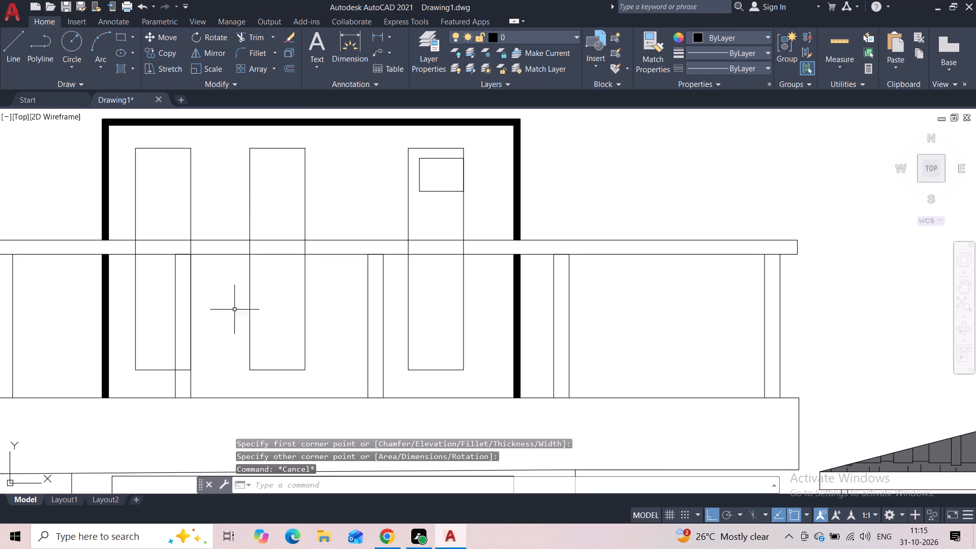
Trim the vertical edges of the three tall panels where they cross the balcony handrail.
left_click(237, 34)
scroll(168, 264, "up", 1)
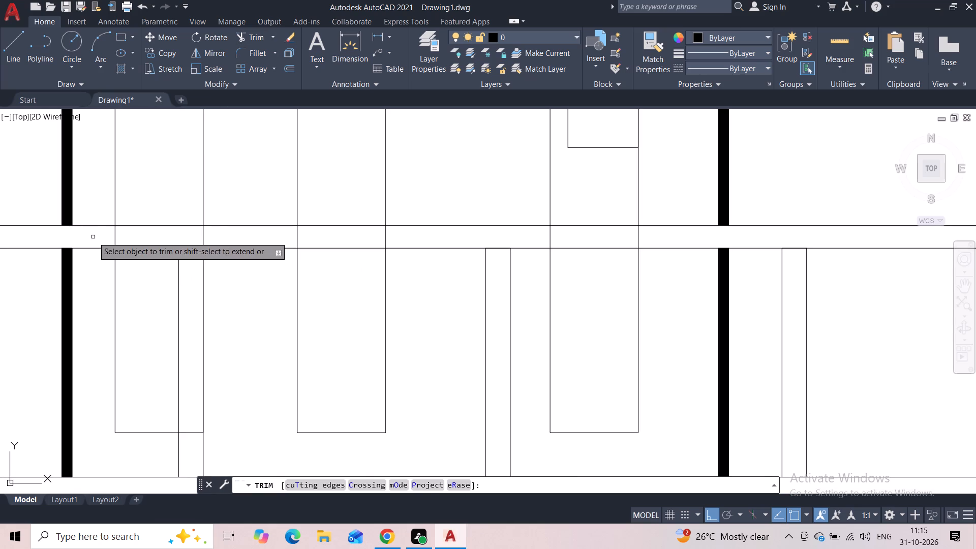
left_click_drag(93, 237, 531, 242)
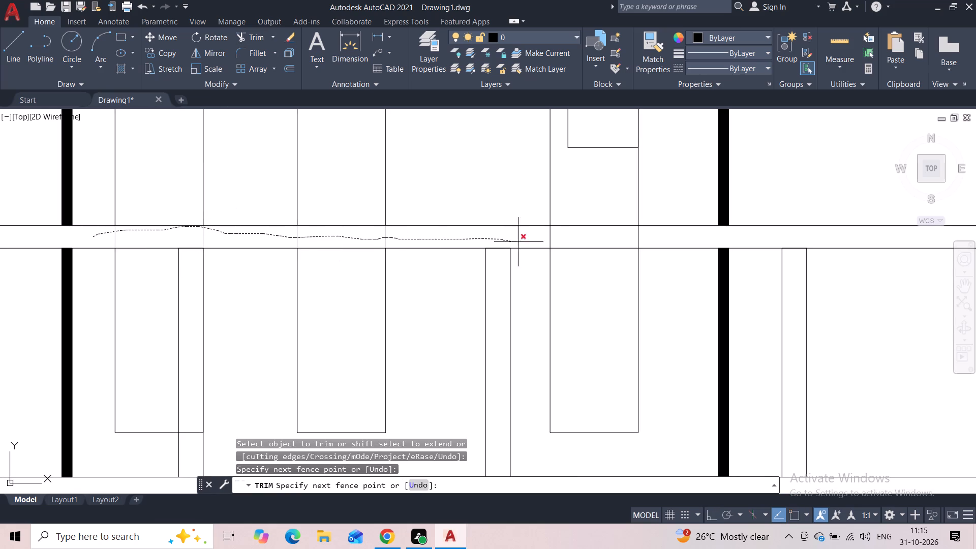
left_click_drag(531, 242, 673, 240)
middle_click_drag(529, 315, 533, 246)
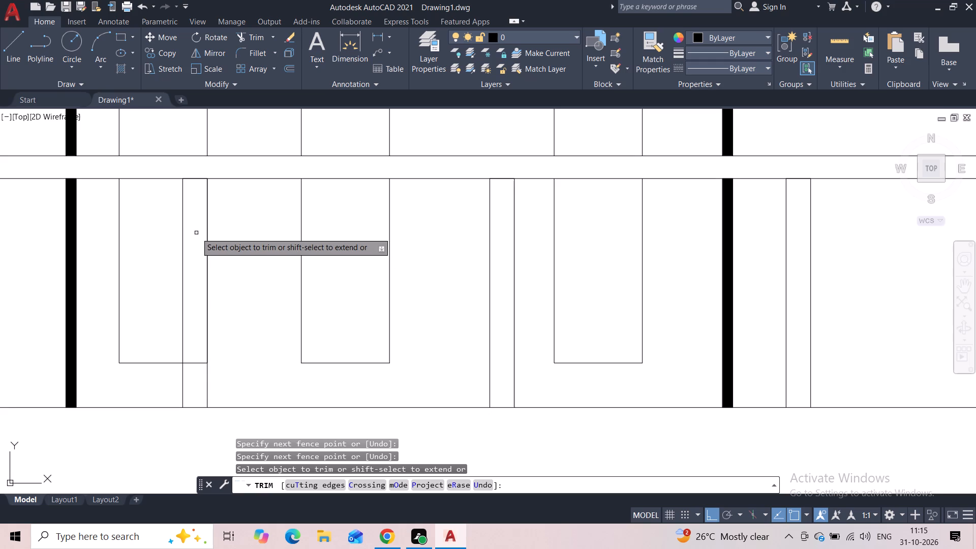
scroll(192, 234, "down", 1)
key("Escape")
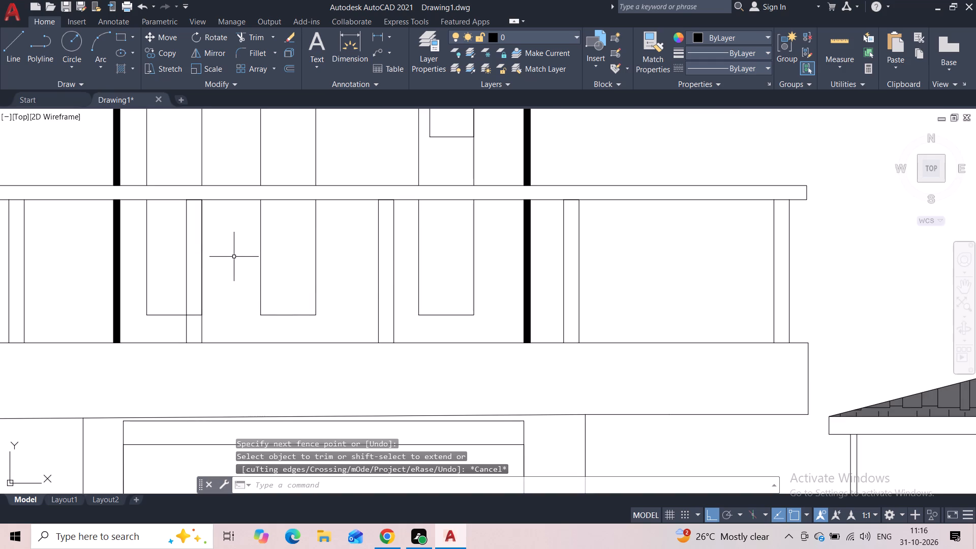
Fill the widened surround of the lower window unit below the balcony with a Solid hatch.
scroll(235, 257, "down", 1)
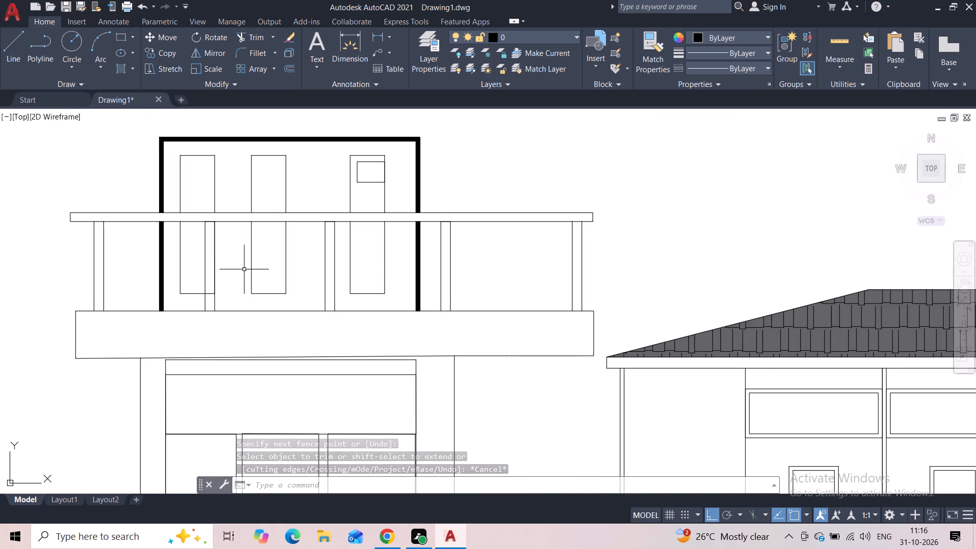
middle_click_drag(243, 267, 253, 331)
key("h")
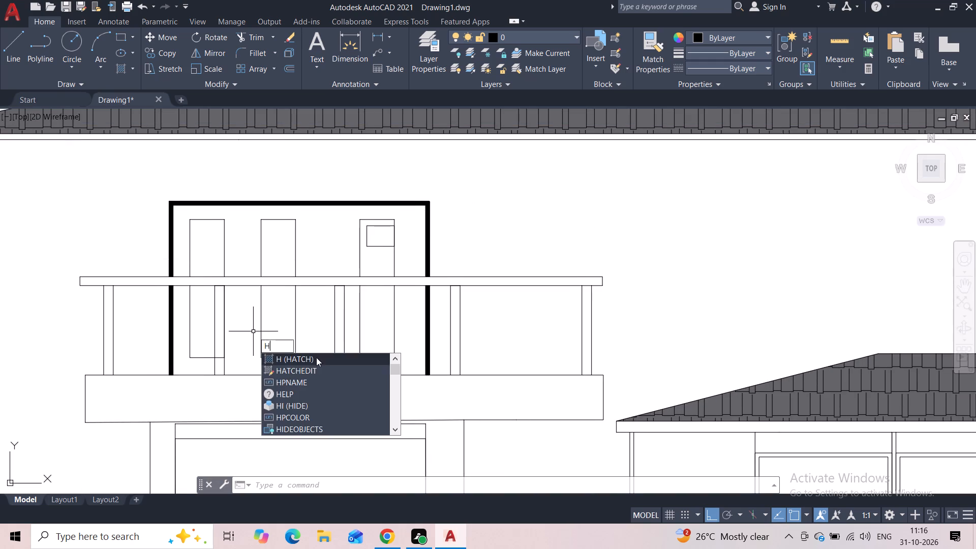
left_click(326, 360)
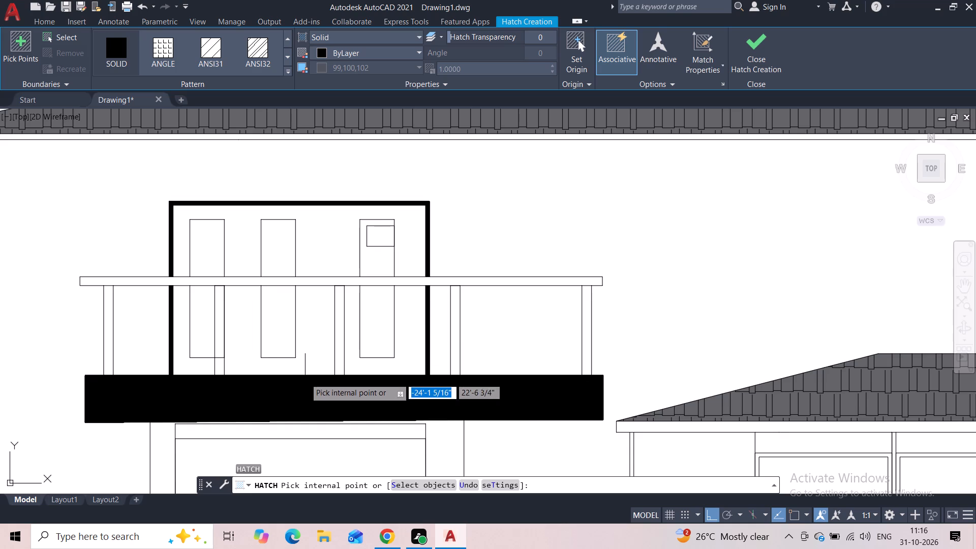
middle_click_drag(383, 391, 365, 229)
scroll(369, 251, "down", 2)
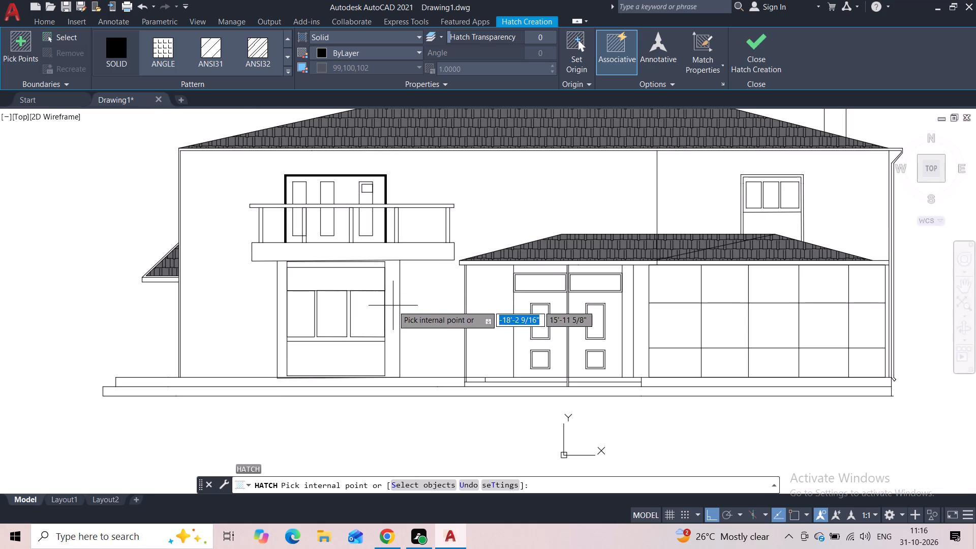
left_click(393, 306)
Add the outer frame of the upper-right window to the Solid hatch and finish the hatch.
middle_click_drag(475, 234, 317, 302)
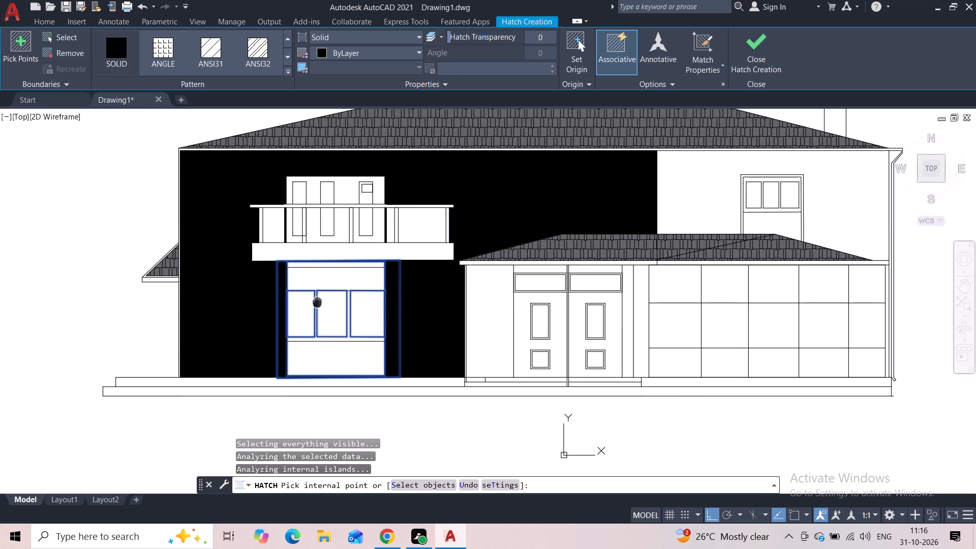
middle_click_drag(317, 302, 316, 302)
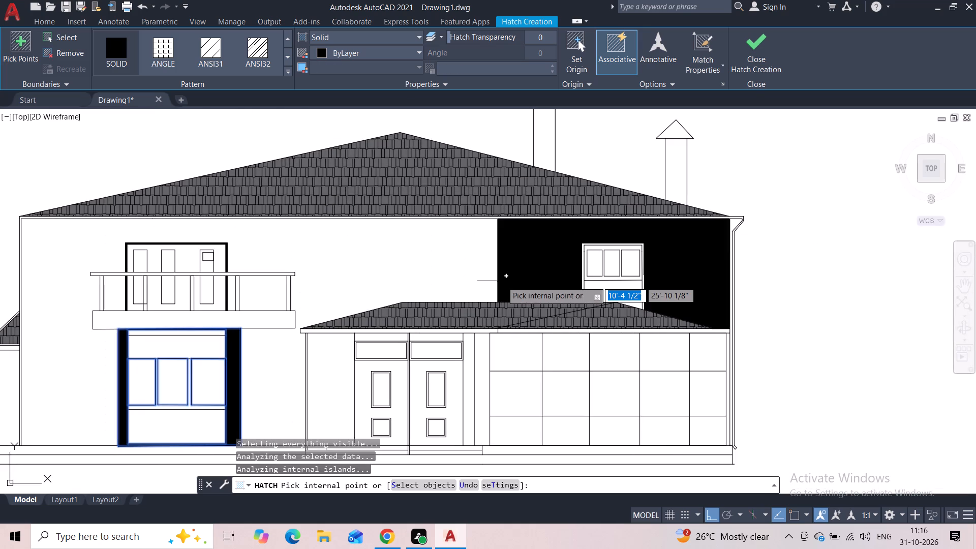
scroll(597, 295, "up", 2)
scroll(550, 276, "up", 2)
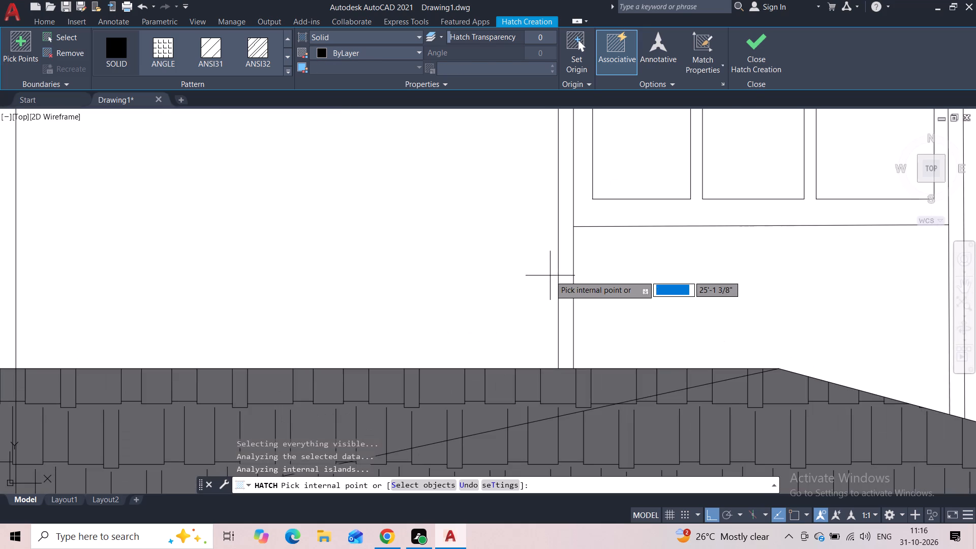
left_click(563, 244)
scroll(562, 304, "down", 3)
scroll(572, 390, "down", 3)
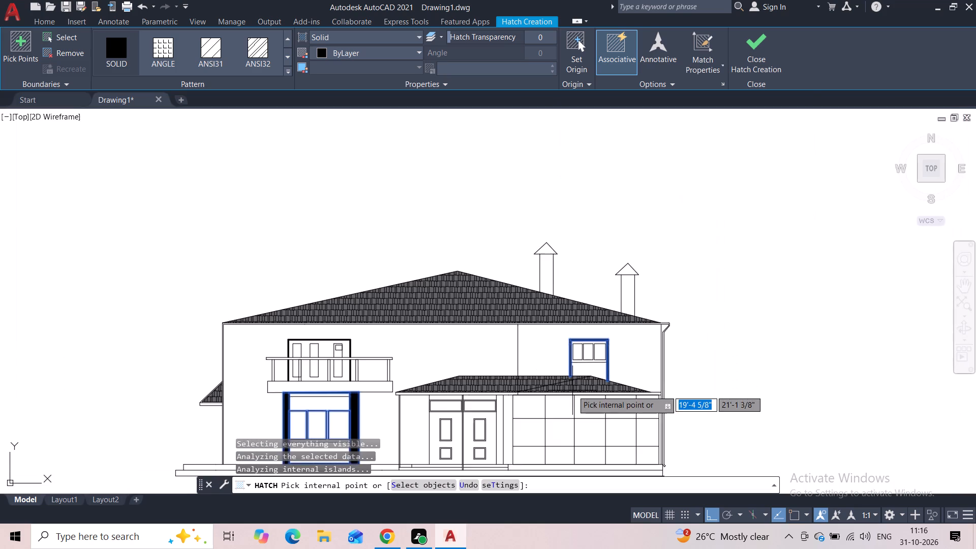
middle_click_drag(572, 390, 566, 266)
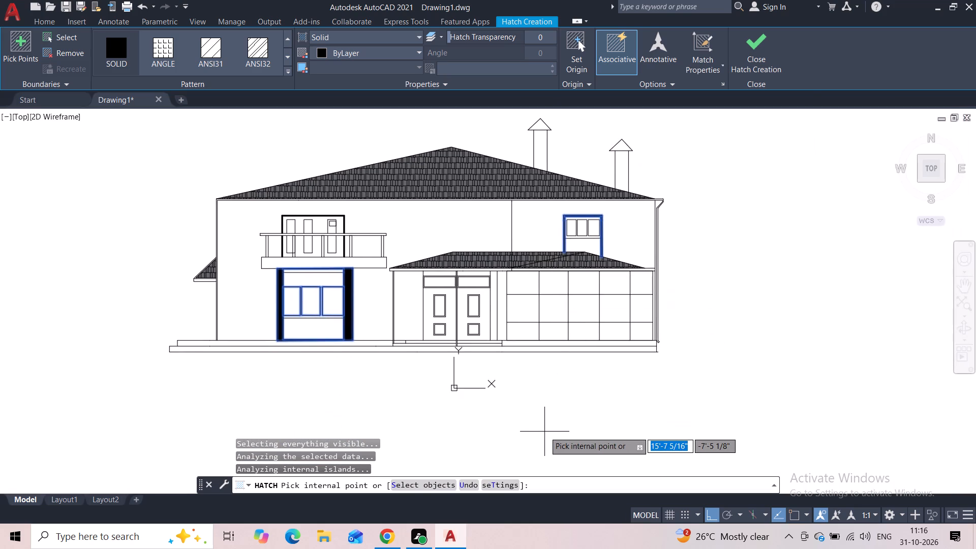
left_click(761, 62)
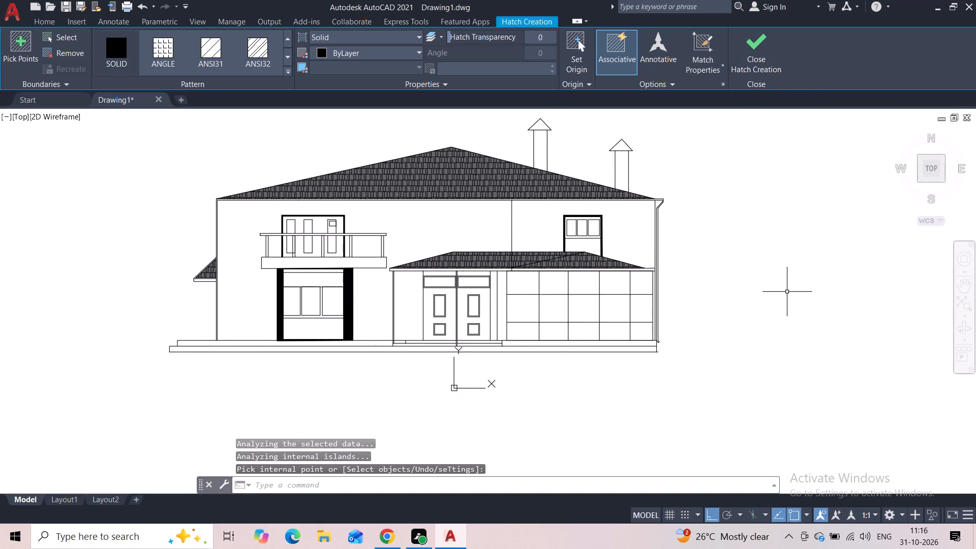
Start a Solid hatch in colour 175,217,170 and fill the three tall balcony door panels above and below the handrail, including the small rectangle.
key("h")
left_click(805, 316)
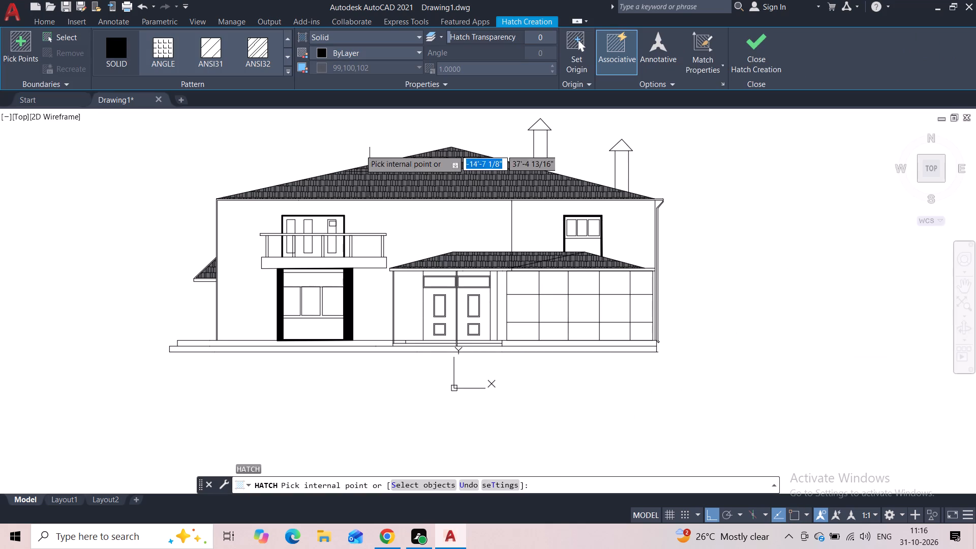
left_click(336, 50)
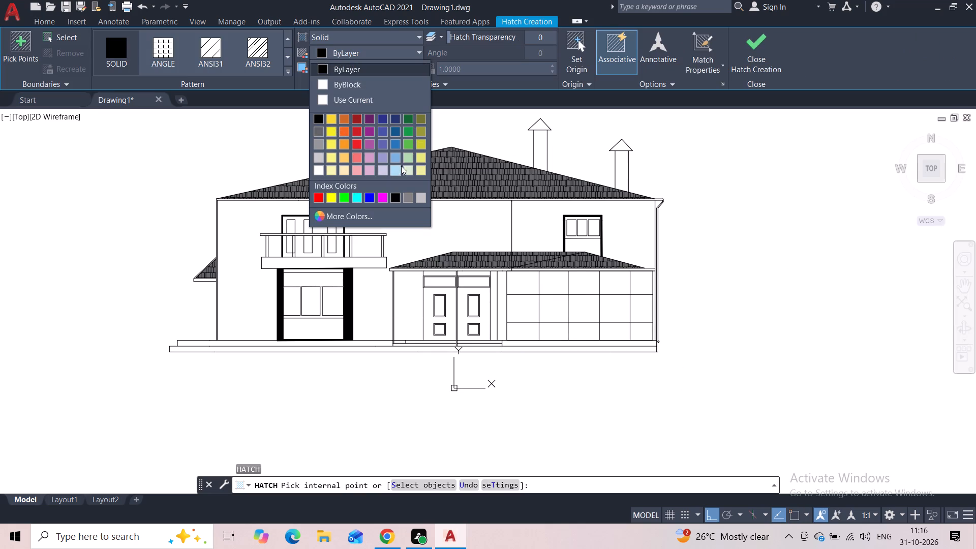
left_click(407, 155)
scroll(297, 229, "up", 3)
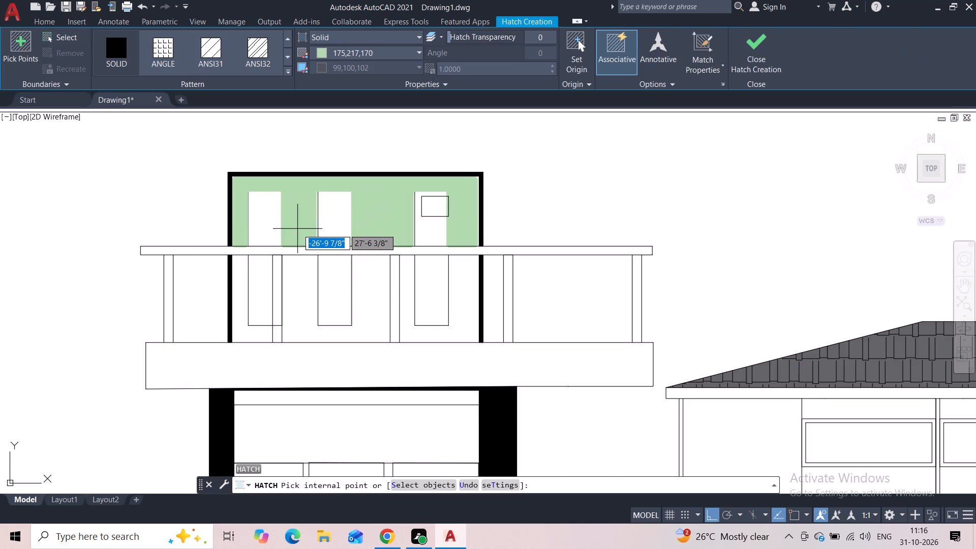
left_click(273, 226)
left_click(338, 223)
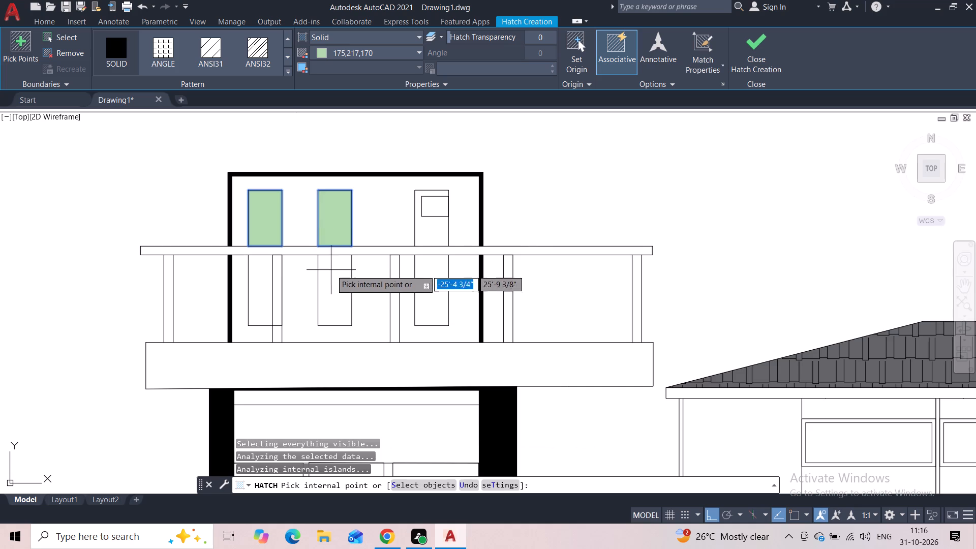
left_click(330, 271)
left_click(267, 279)
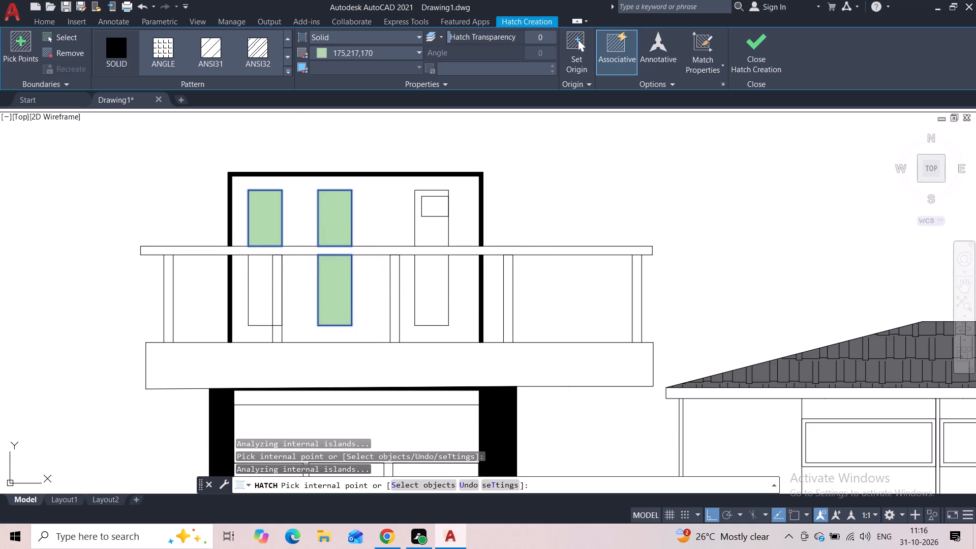
scroll(419, 252, "up", 2)
left_click(428, 223)
left_click(429, 300)
scroll(450, 253, "down", 2)
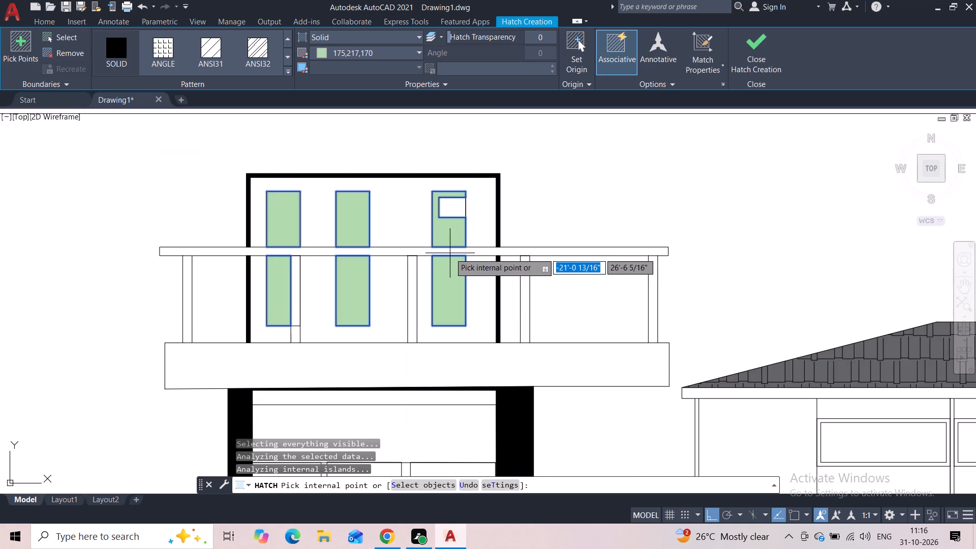
left_click(459, 209)
Add the three panes of the lower window below the balcony to the green Solid hatch.
scroll(446, 242, "down", 2)
middle_click_drag(431, 321, 434, 267)
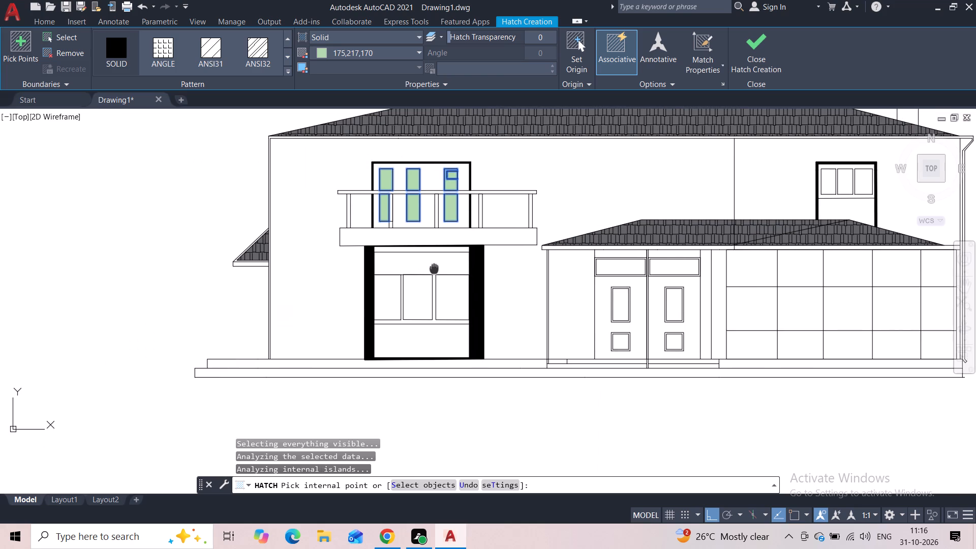
middle_click_drag(434, 267, 436, 264)
scroll(402, 296, "up", 2)
left_click(373, 291)
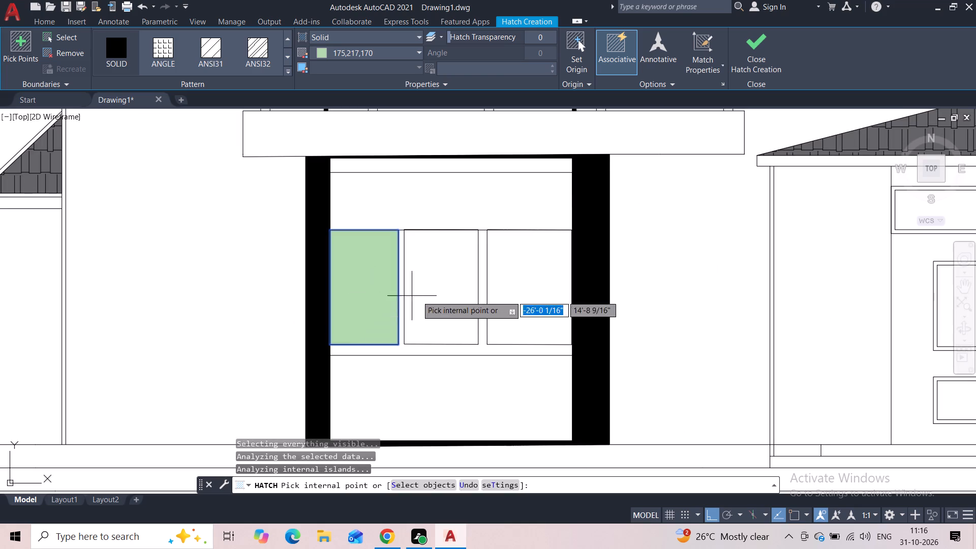
left_click(429, 292)
left_click(517, 272)
Add the inner panels of the double entrance door and the two transom panes above it to the green hatch.
scroll(494, 300, "down", 4)
middle_click_drag(550, 303, 422, 308)
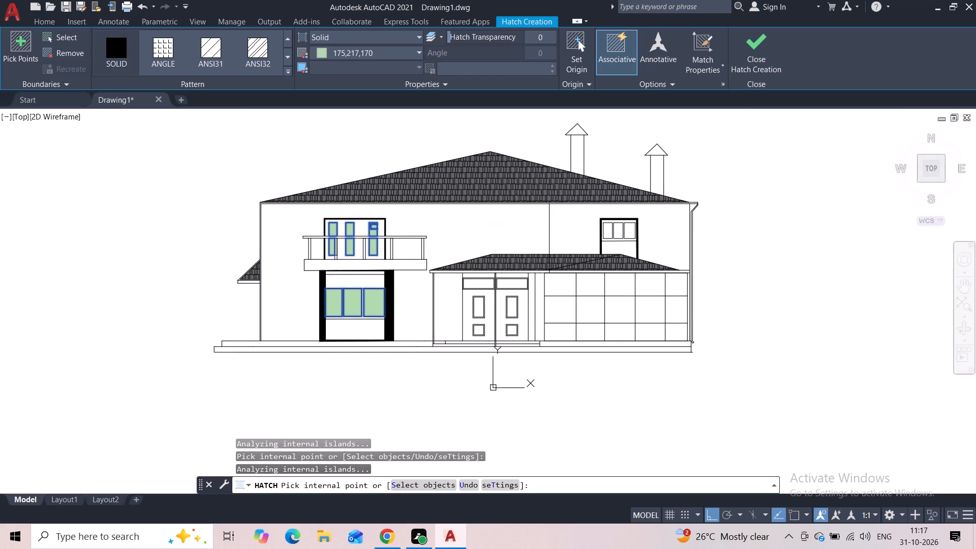
middle_click_drag(422, 308, 394, 321)
scroll(464, 315, "up", 3)
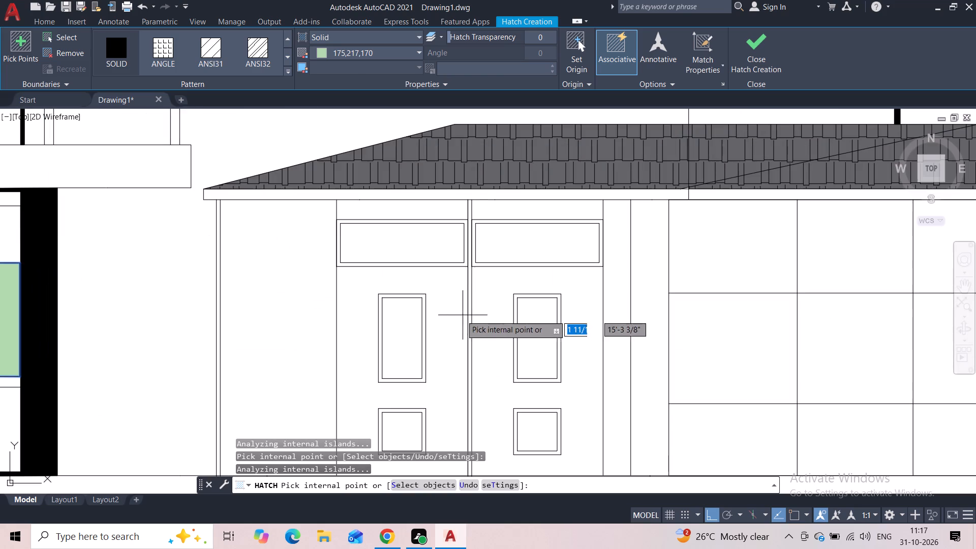
left_click(406, 328)
left_click(404, 258)
left_click(525, 245)
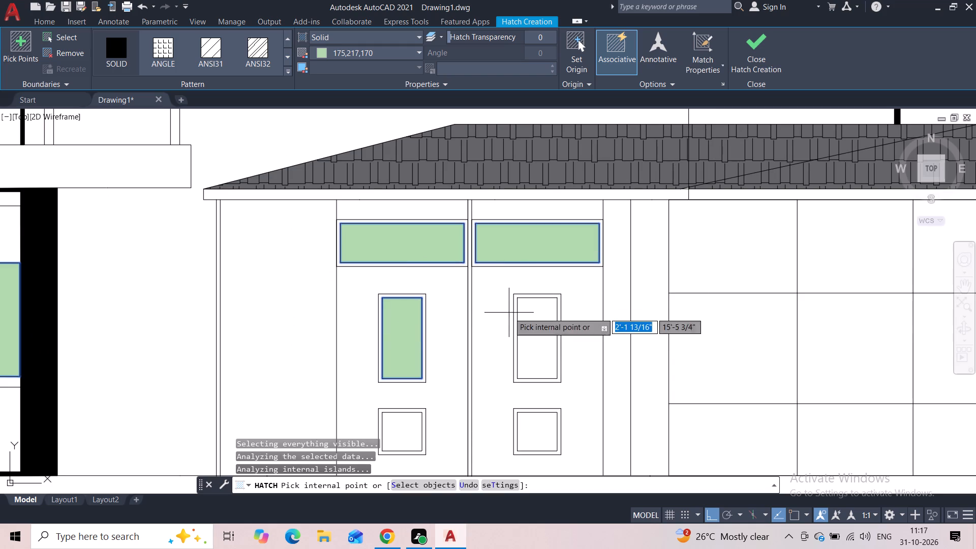
left_click(525, 323)
middle_click_drag(525, 326, 498, 180)
left_click(495, 286)
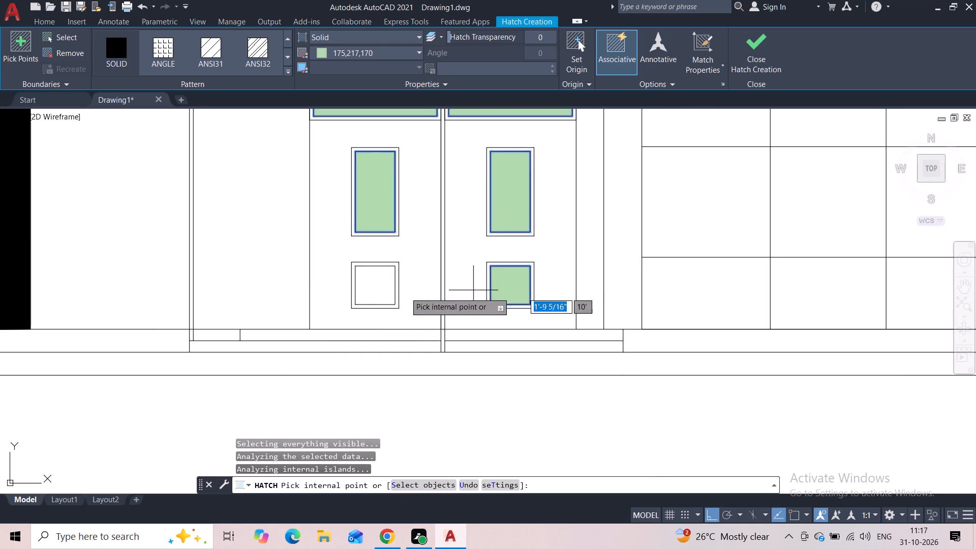
left_click(375, 289)
Add the three panes of the upper-right window to the green hatch and finish the hatch.
scroll(526, 252, "down", 2)
middle_click_drag(525, 254, 392, 313)
middle_click_drag(558, 199, 558, 200)
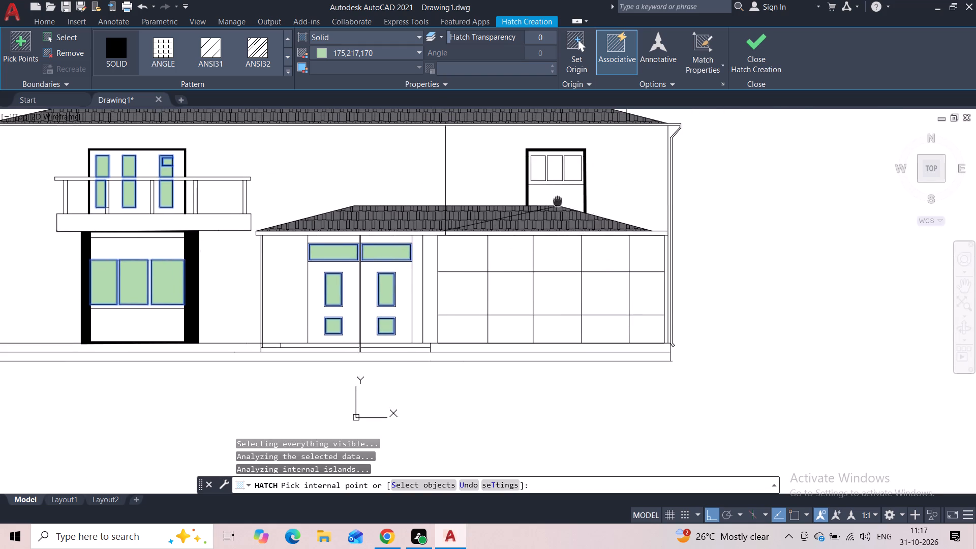
middle_click_drag(558, 200, 505, 298)
scroll(509, 266, "up", 3)
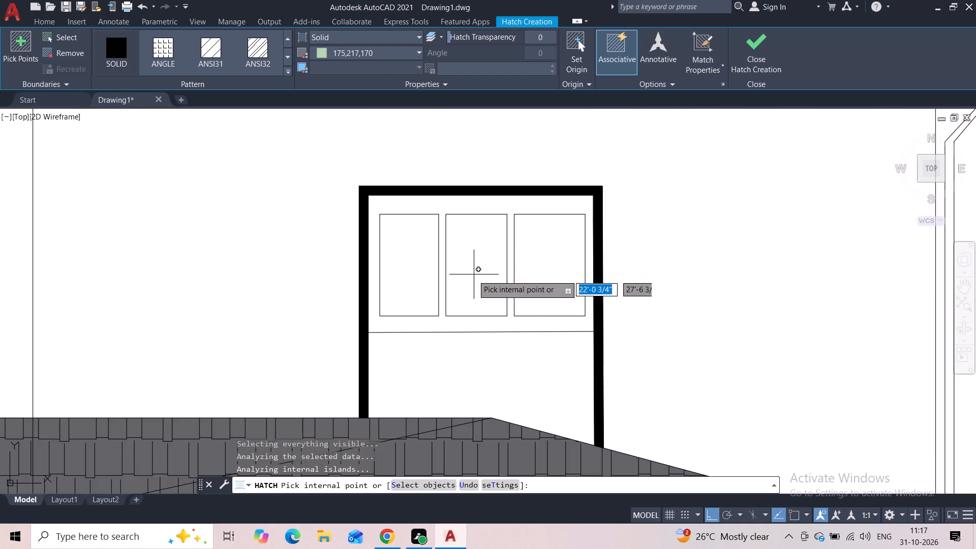
left_click(473, 275)
left_click(558, 271)
left_click(397, 263)
left_click(738, 57)
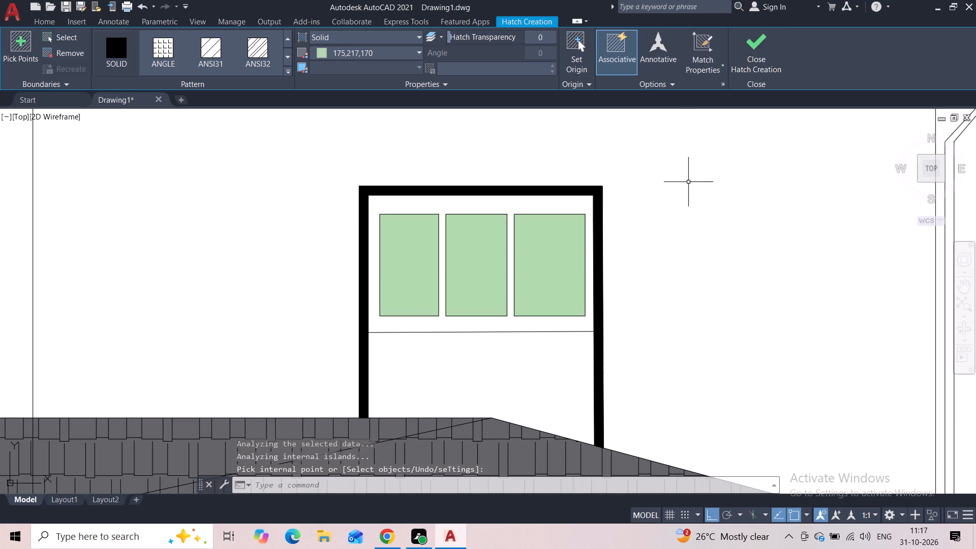
Start a Solid hatch in colour 122,175,223 and fill the openings between the balcony railing posts, around the green door panels.
scroll(687, 197, "down", 3)
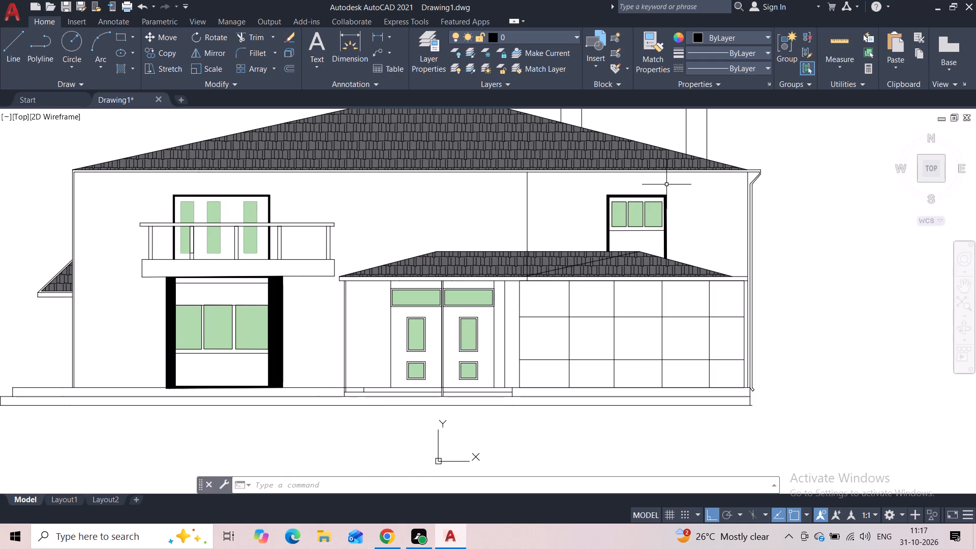
key("h")
left_click(700, 210)
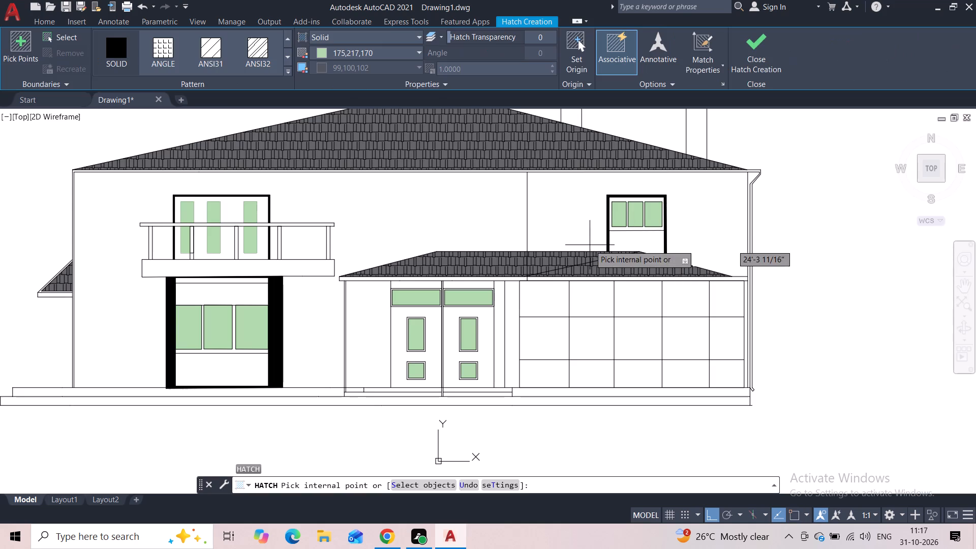
left_click(356, 54)
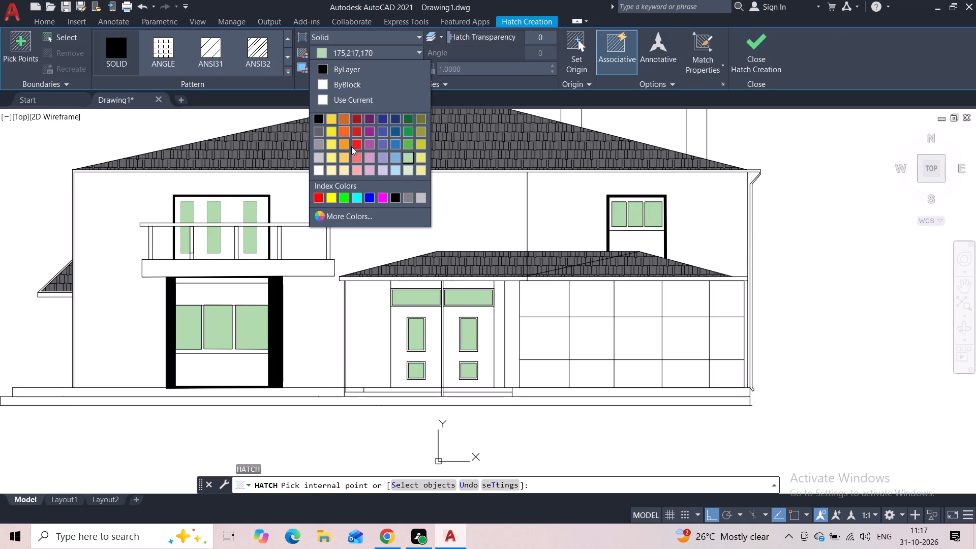
left_click(395, 154)
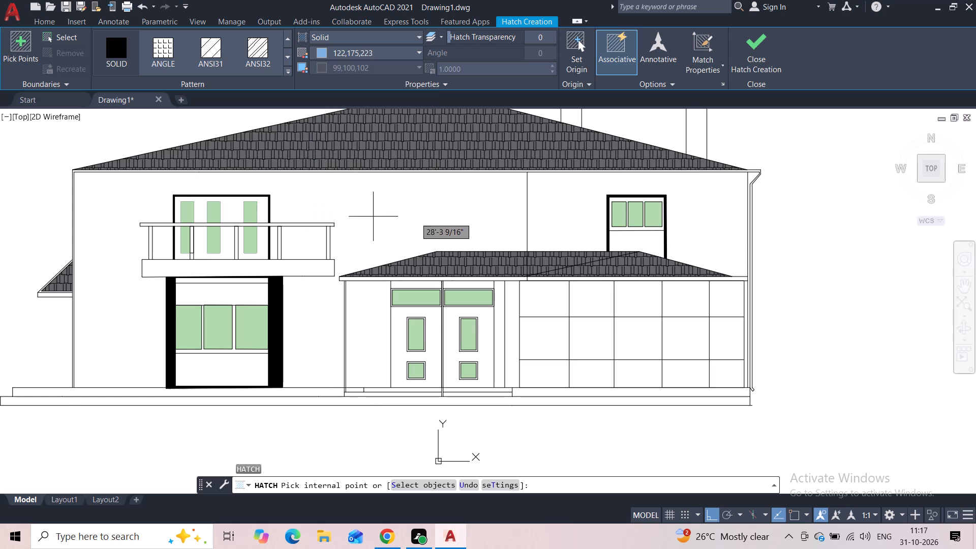
middle_click_drag(373, 218, 608, 216)
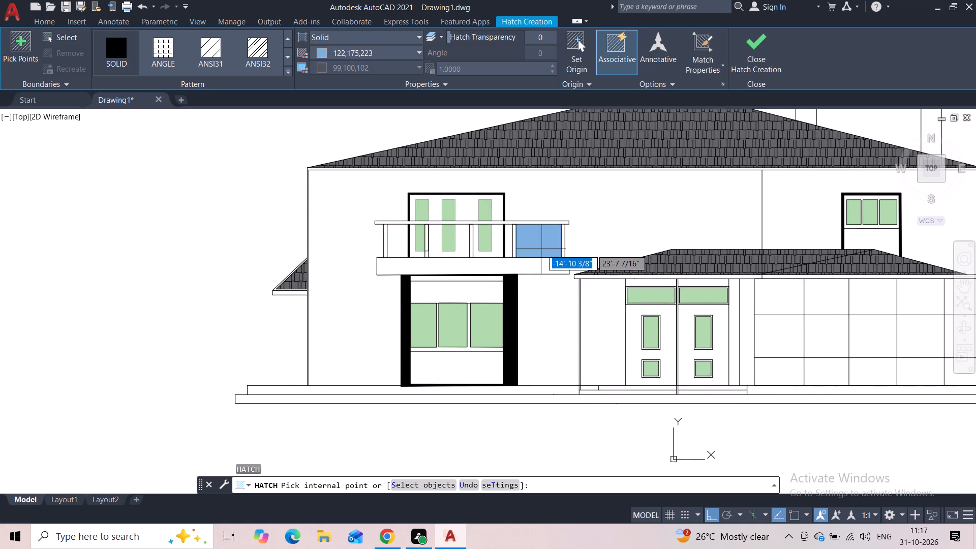
left_click(541, 249)
scroll(481, 253, "up", 2)
left_click(509, 235)
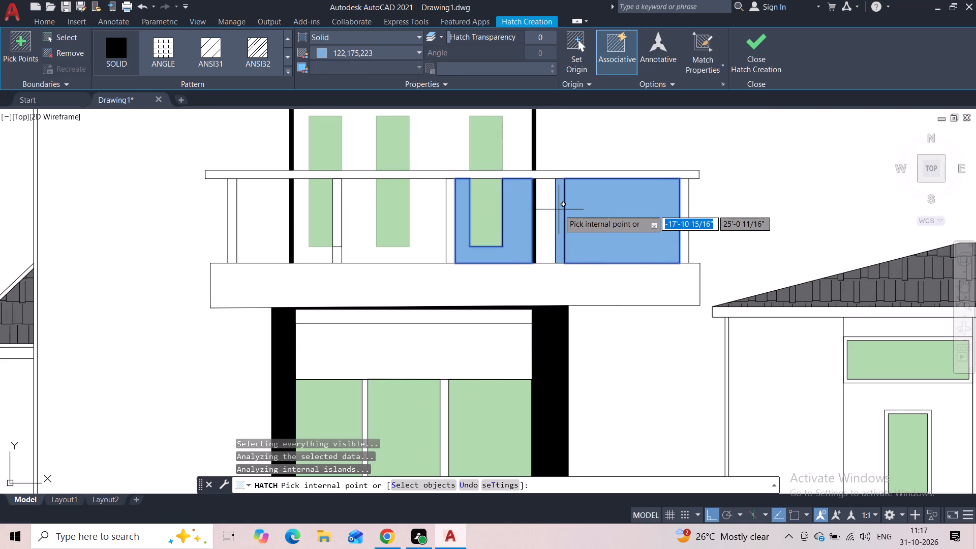
left_click(546, 217)
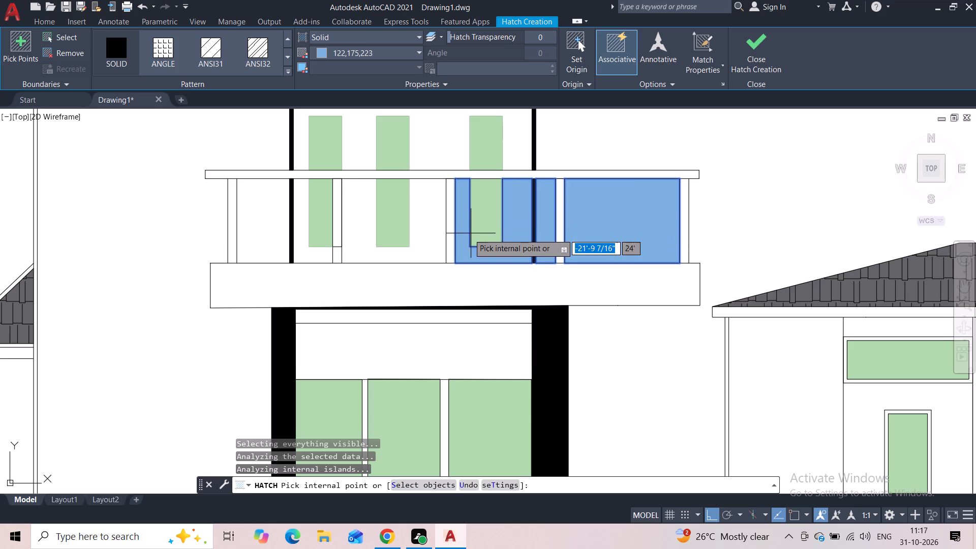
left_click(430, 217)
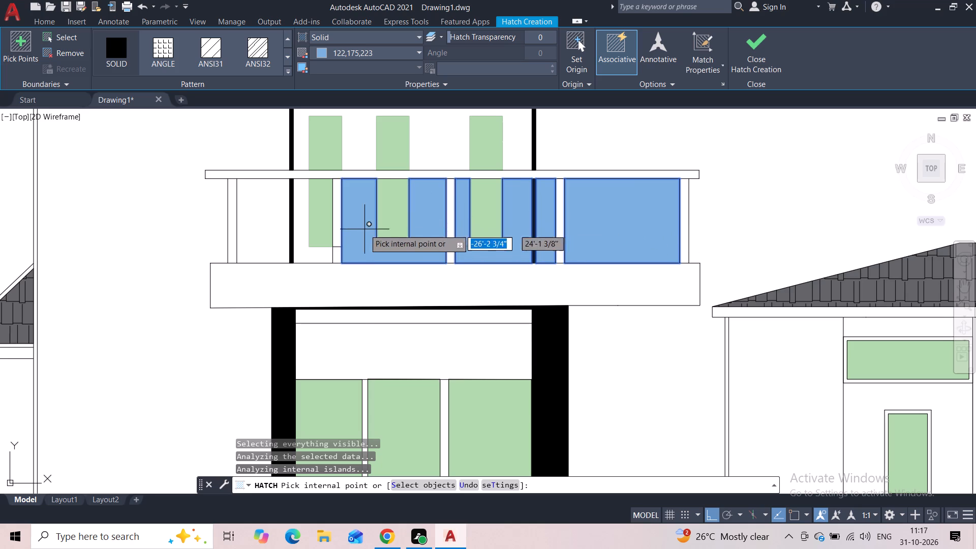
left_click(299, 220)
left_click(267, 230)
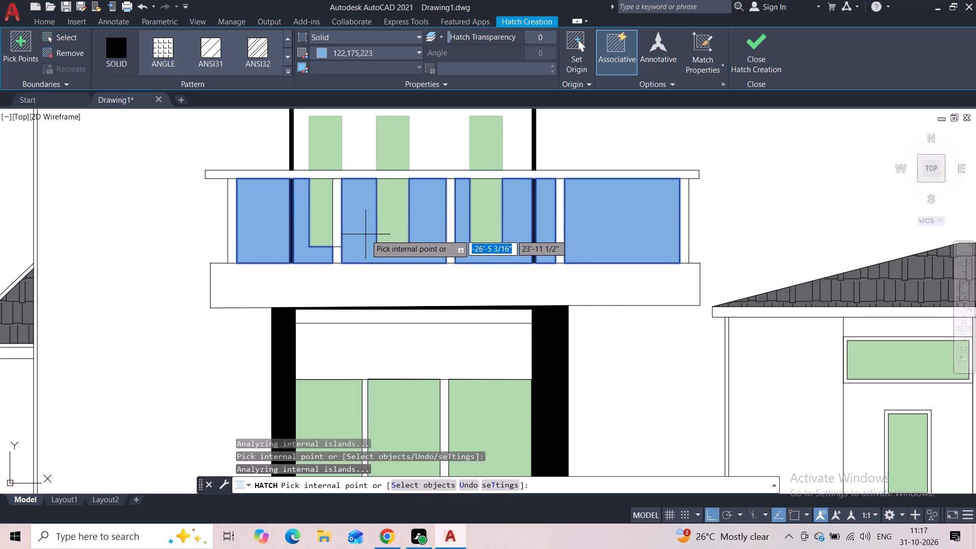
Add all six cells in the two leftmost columns of the gridded garage front to the blue Solid hatch.
scroll(408, 304, "down", 2)
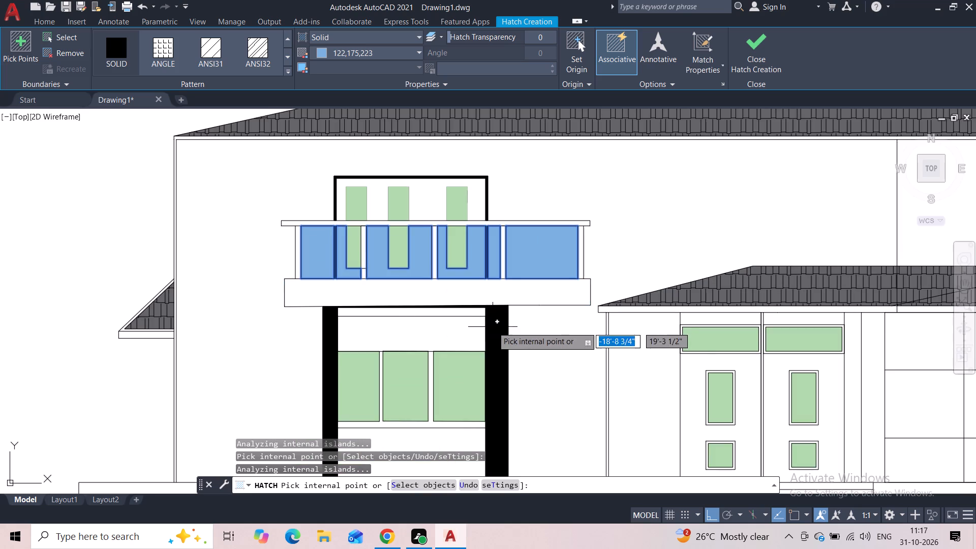
middle_click_drag(508, 335, 494, 254)
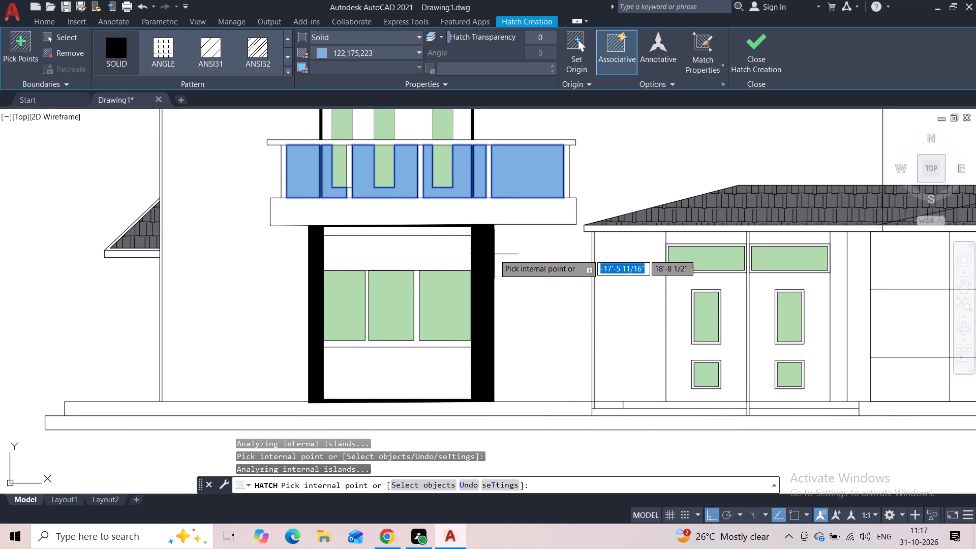
middle_click_drag(543, 308, 374, 358)
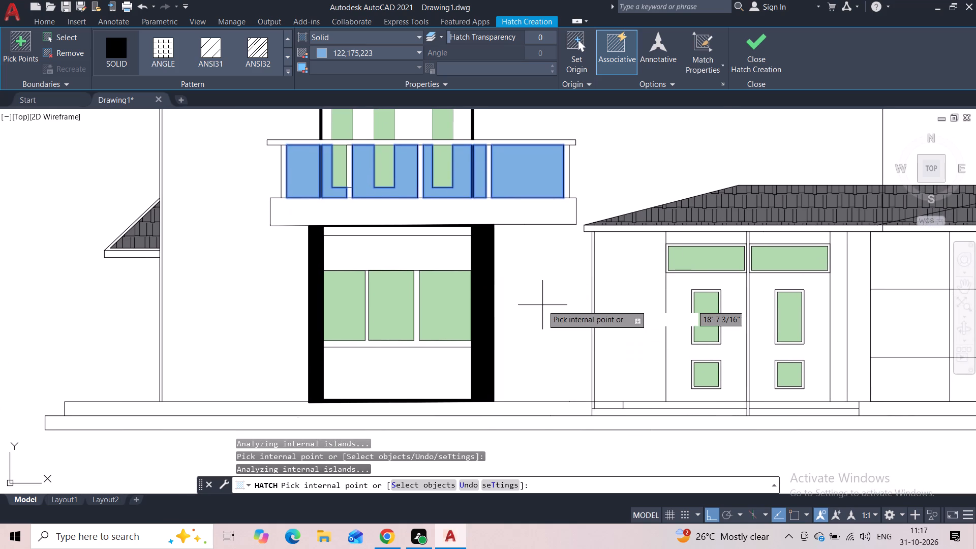
middle_click_drag(374, 358, 173, 322)
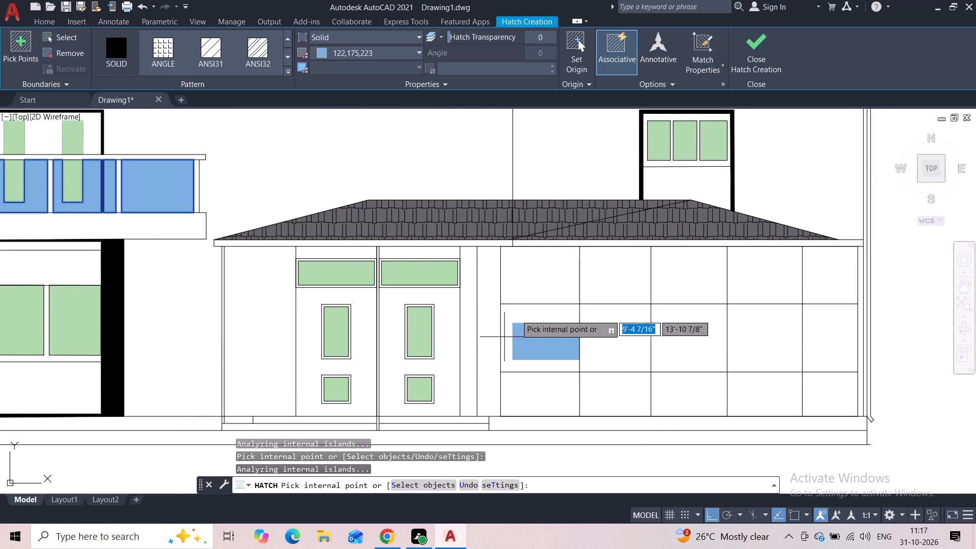
left_click(543, 274)
left_click(539, 322)
left_click(616, 271)
left_click(608, 328)
left_click(596, 392)
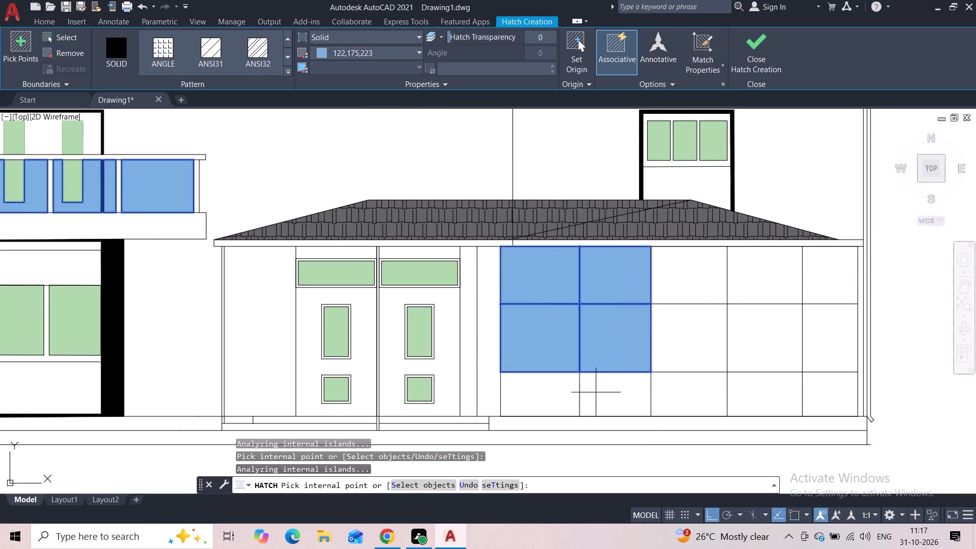
left_click(541, 399)
Add the remaining three columns of garage-front cells to the blue hatch and finish the hatch.
left_click(689, 393)
left_click(689, 347)
left_click(679, 298)
left_click(735, 289)
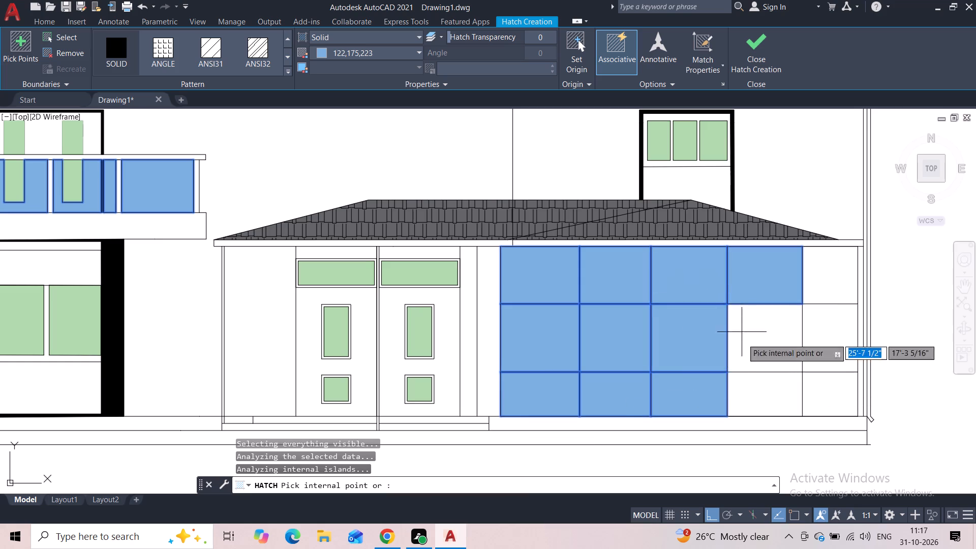
left_click(743, 340)
left_click(827, 283)
left_click(822, 331)
left_click(831, 385)
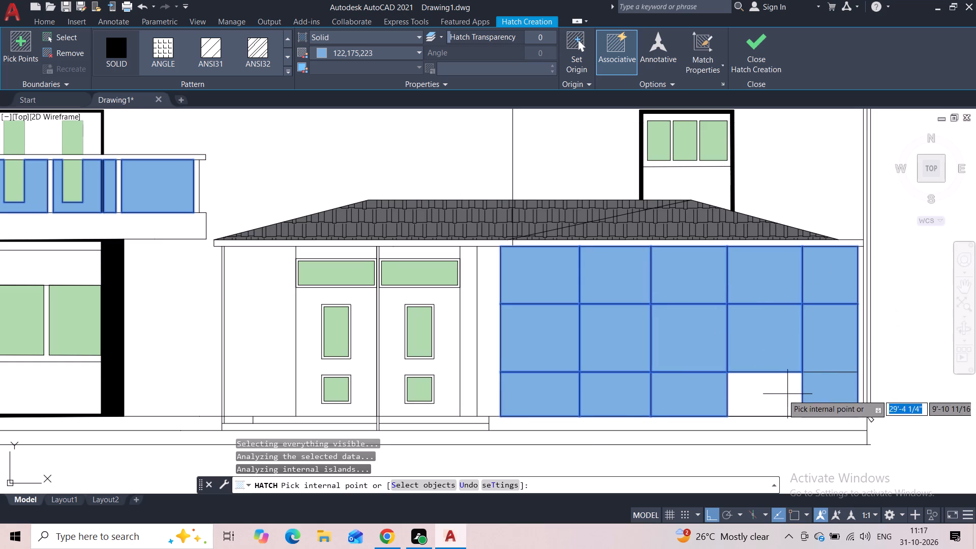
left_click(783, 394)
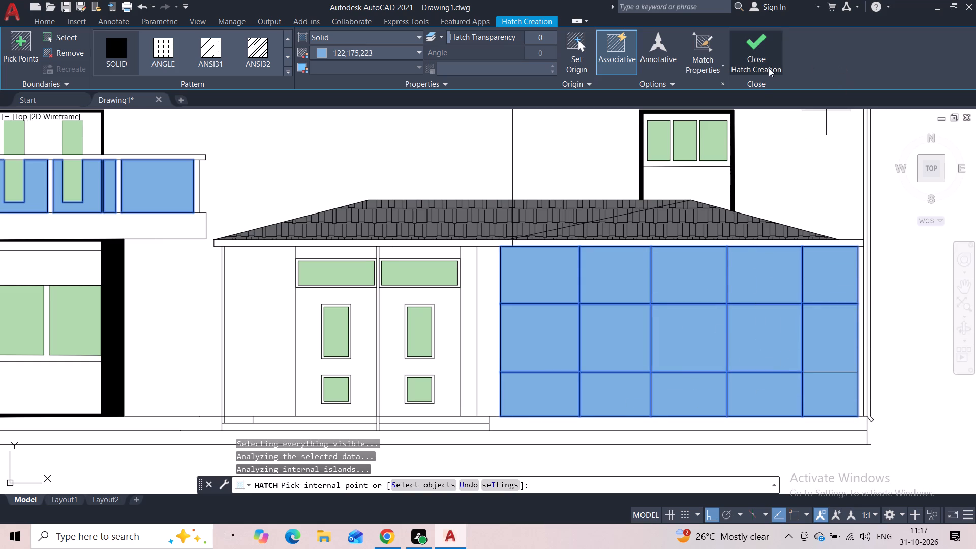
left_click(769, 68)
Start a Solid hatch in colour 99,100,102 and fill the balcony slab, the two rightmost railing posts and the handrail.
key("h")
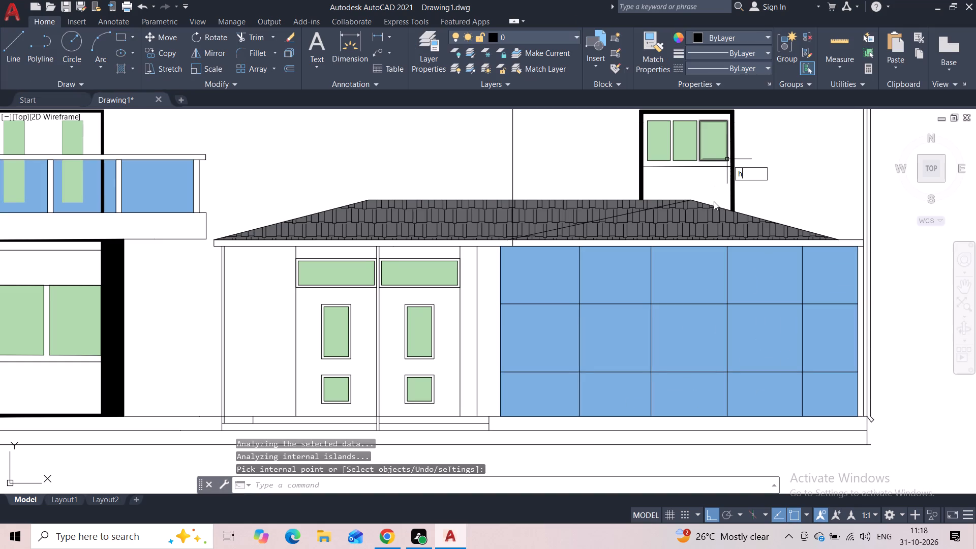
left_click(753, 186)
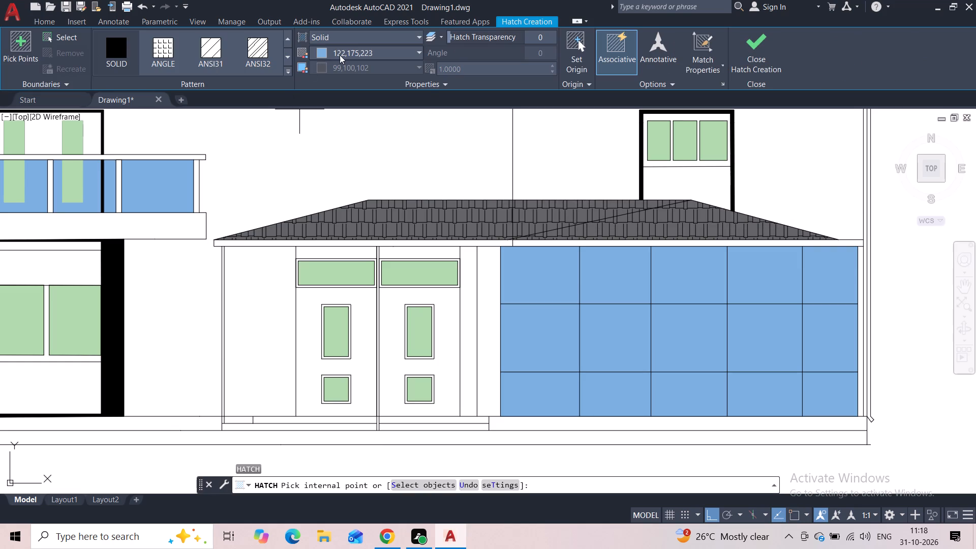
left_click(341, 55)
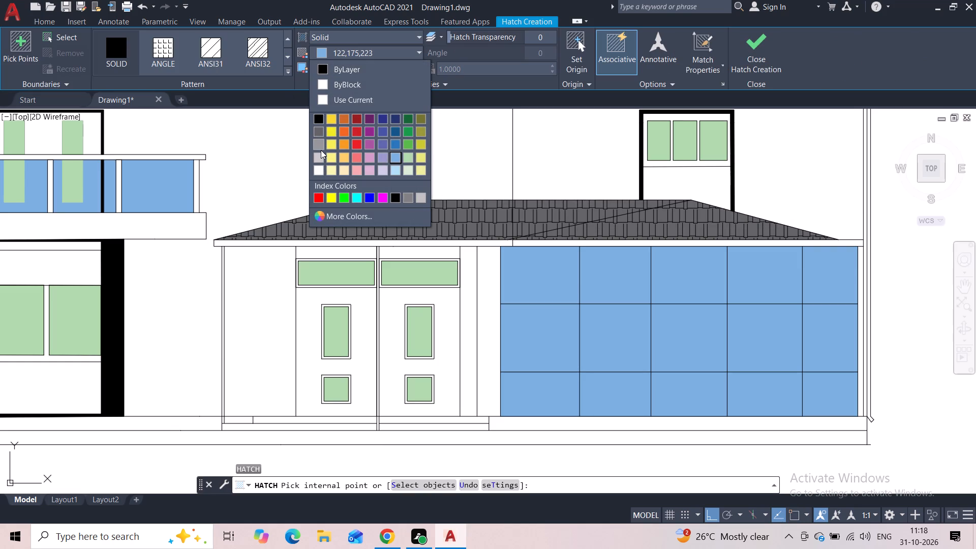
left_click(316, 132)
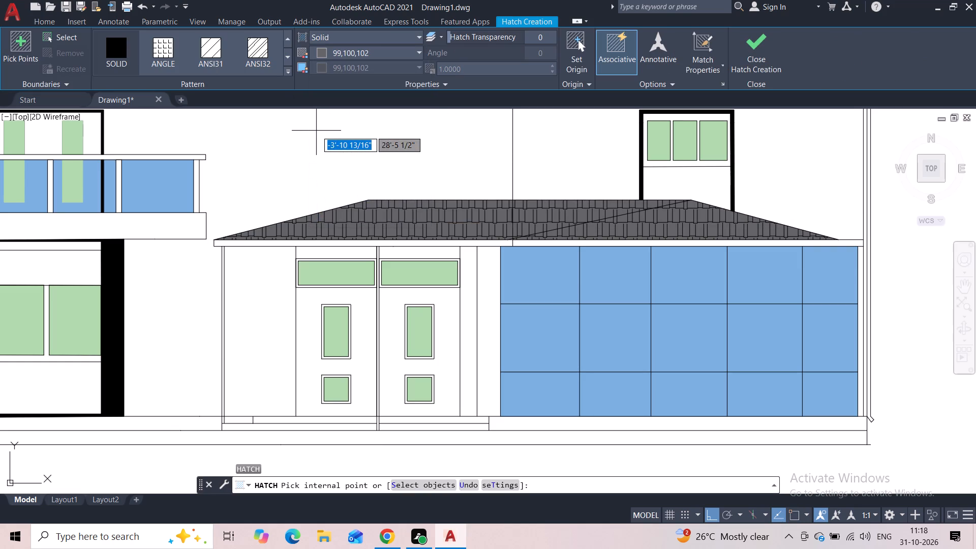
middle_click_drag(266, 165, 271, 165)
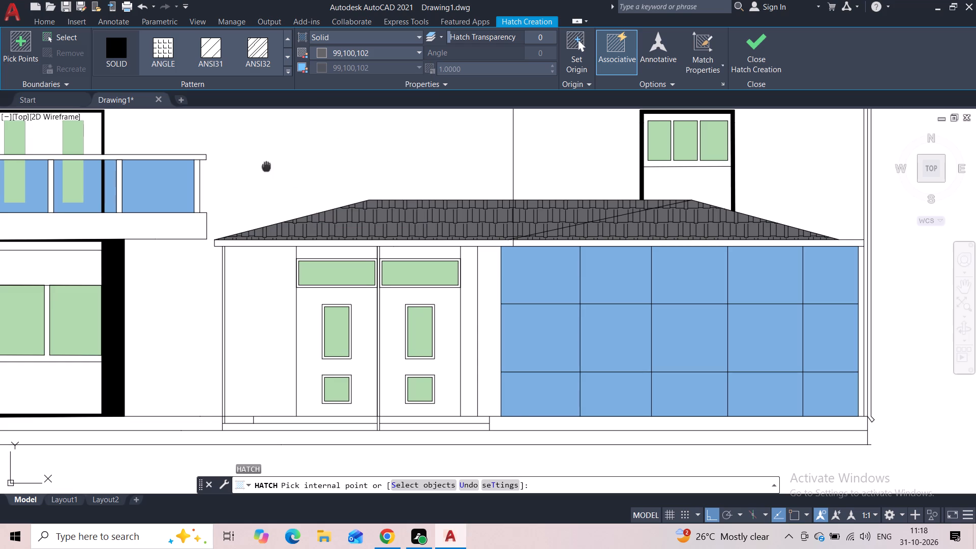
middle_click_drag(271, 165, 457, 176)
left_click(327, 231)
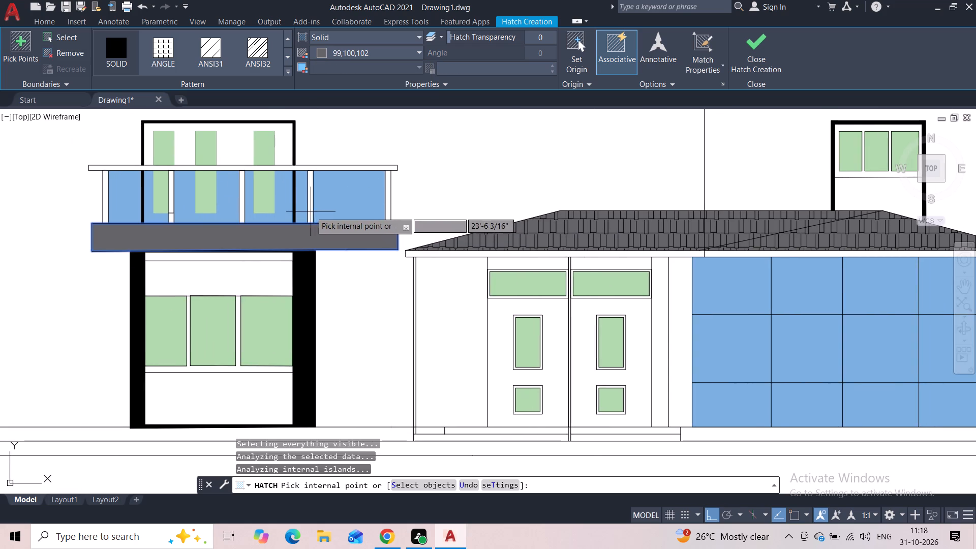
left_click(310, 211)
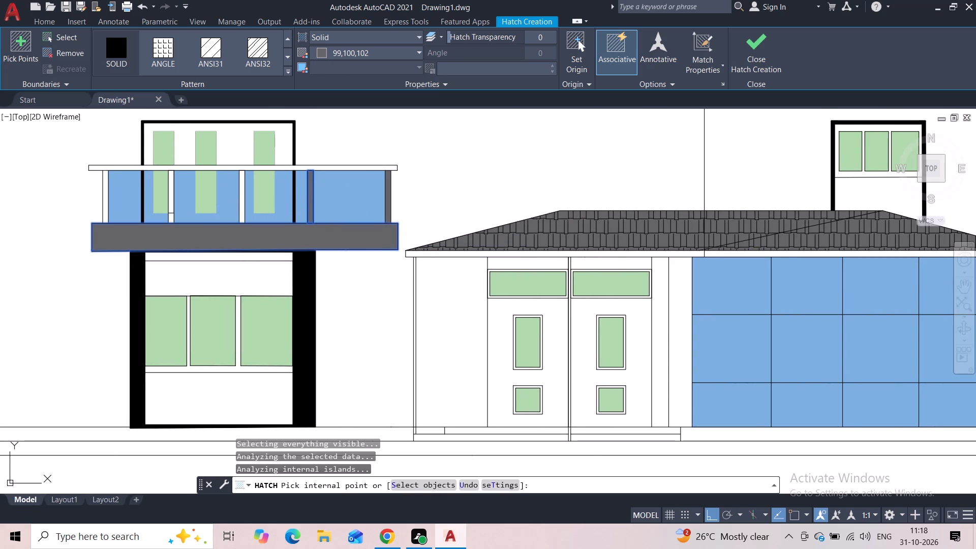
left_click(388, 200)
left_click(374, 169)
Add the three remaining balcony railing posts to the dark grey hatch, including both parts of the split post.
middle_click_drag(282, 212, 339, 231)
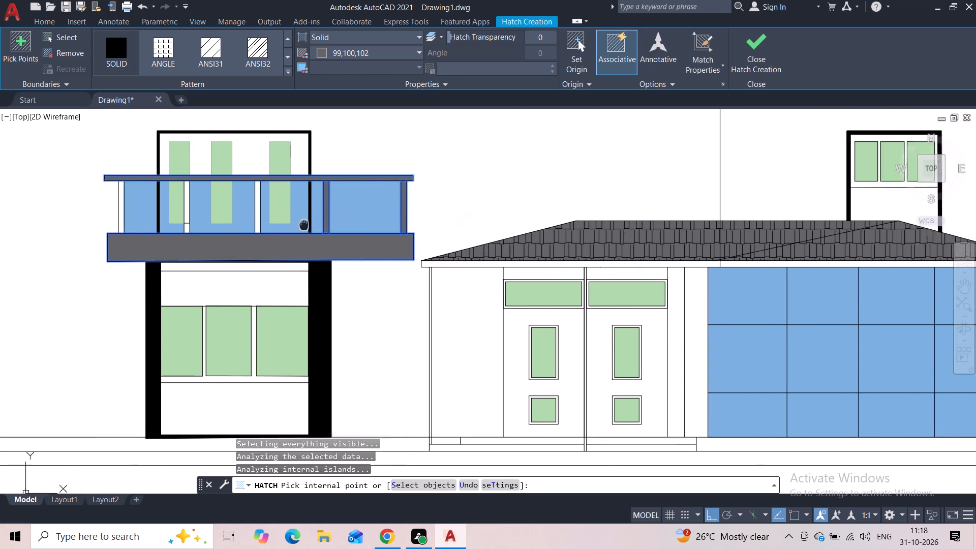
middle_click_drag(339, 231, 472, 276)
scroll(423, 269, "up", 2)
left_click(438, 251)
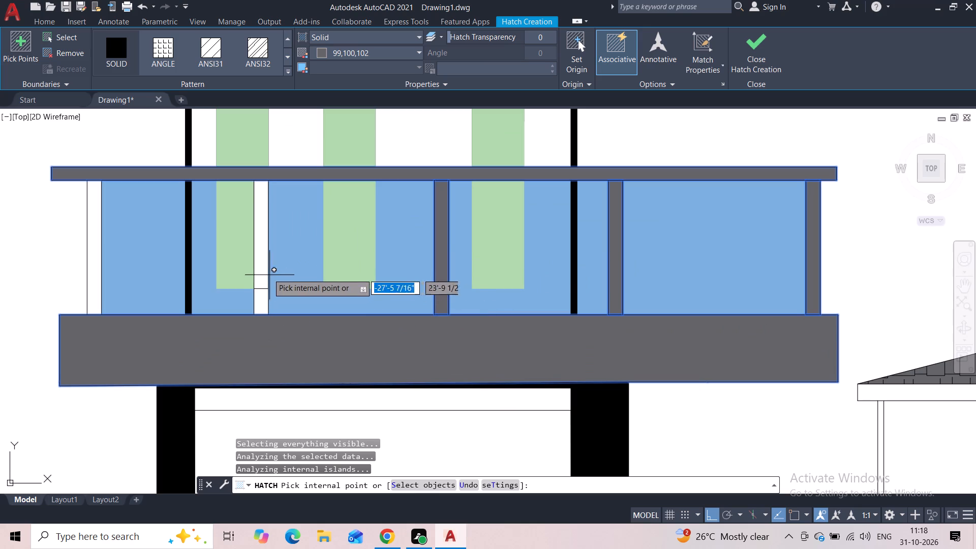
left_click(262, 273)
left_click(260, 298)
left_click(90, 265)
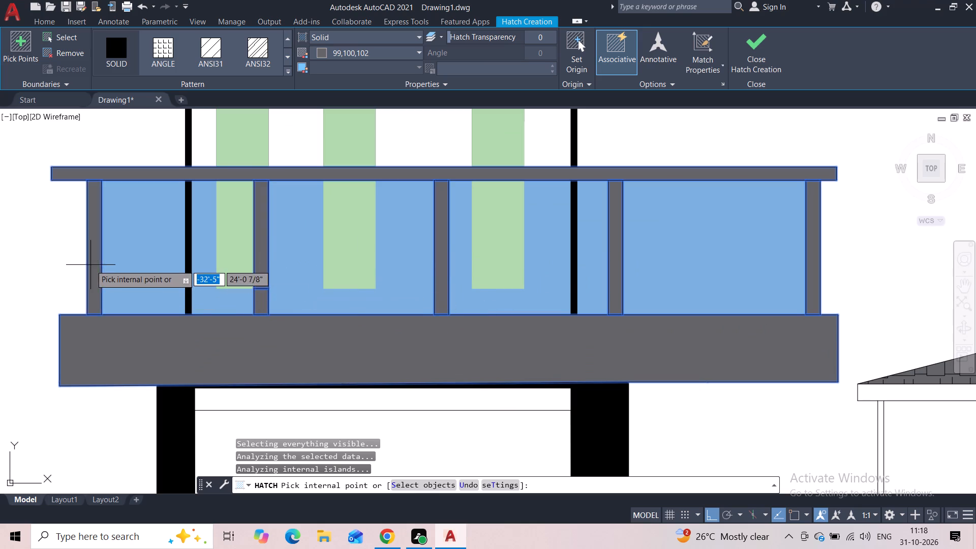
Add the ground-floor window's panels above and below the panes, its frame strips and the thin strip under the balcony to the grey hatch.
scroll(154, 289, "down", 3)
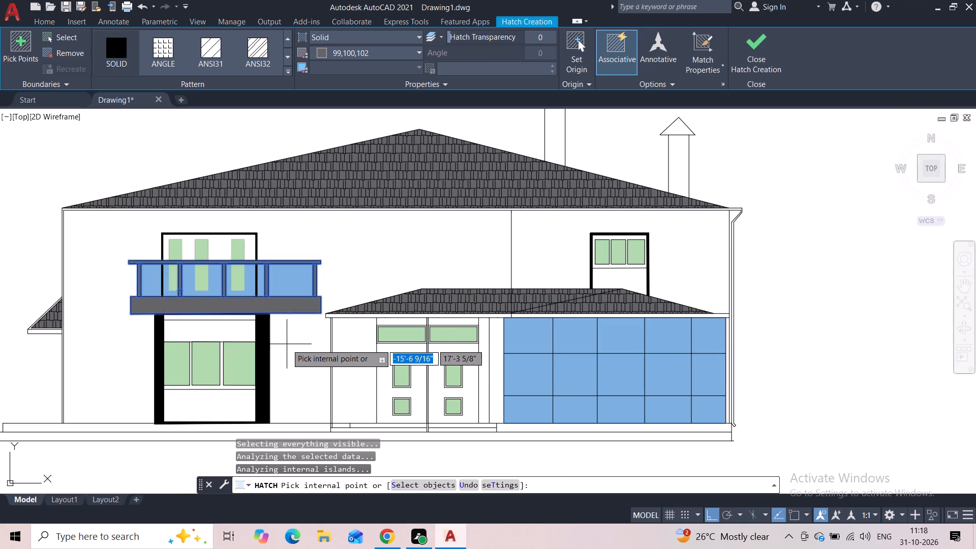
left_click(212, 327)
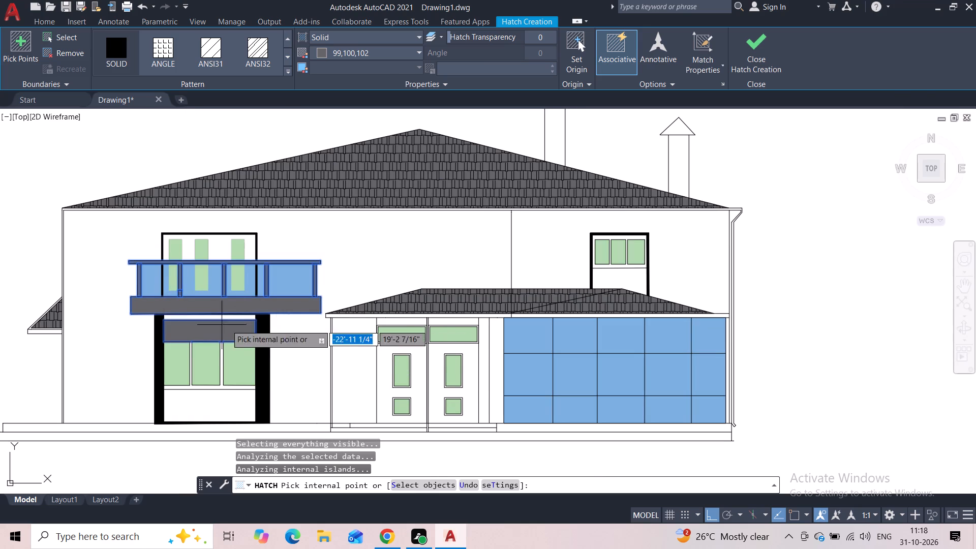
left_click(234, 401)
middle_click_drag(235, 402, 338, 380)
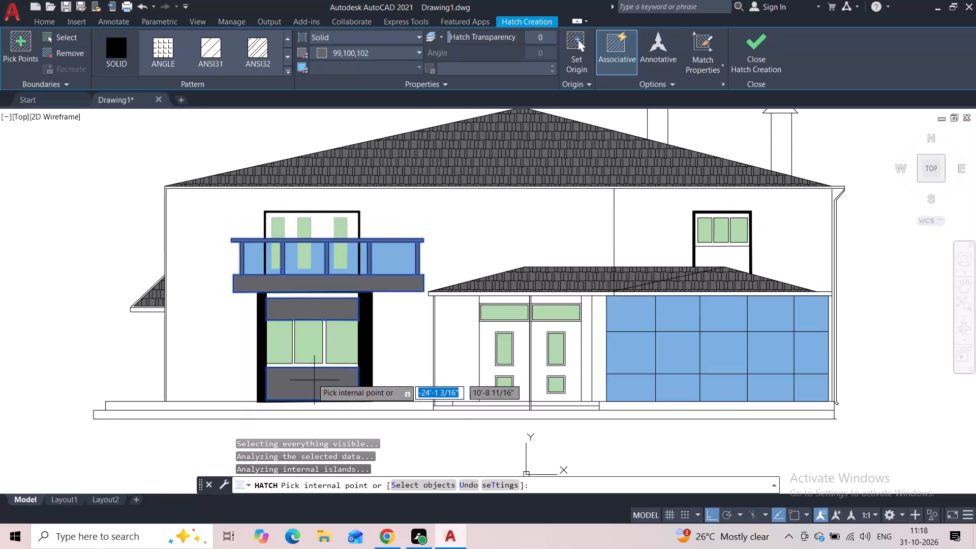
scroll(309, 372, "up", 2)
left_click(313, 355)
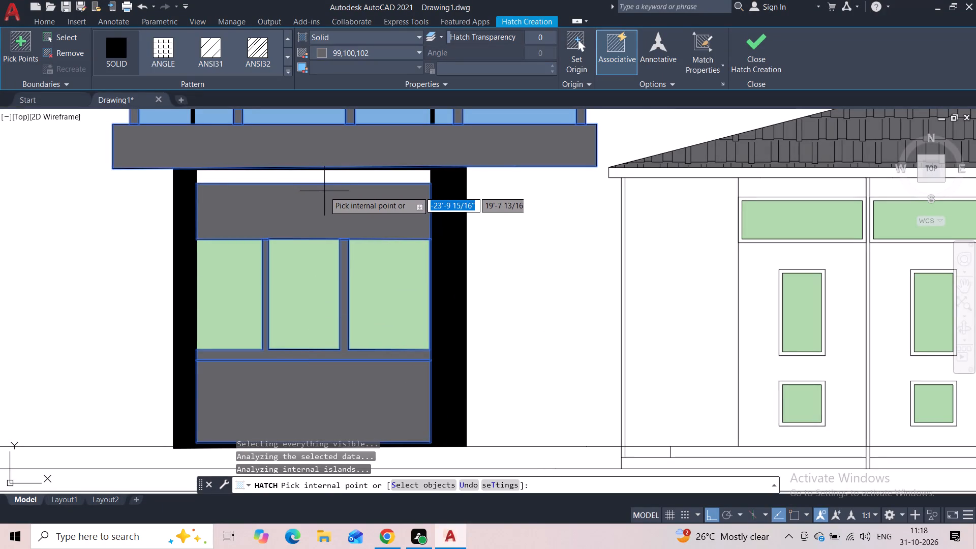
left_click(332, 171)
Add both entrance steps, on each side of the central door line, to the dark grey hatch.
scroll(481, 243, "down", 3)
middle_click_drag(480, 251, 246, 266)
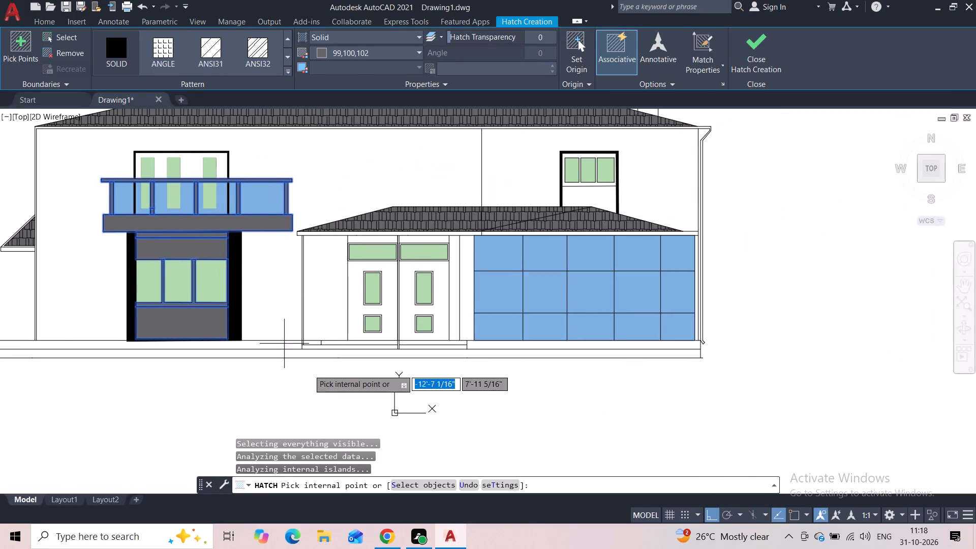
scroll(350, 371, "up", 2)
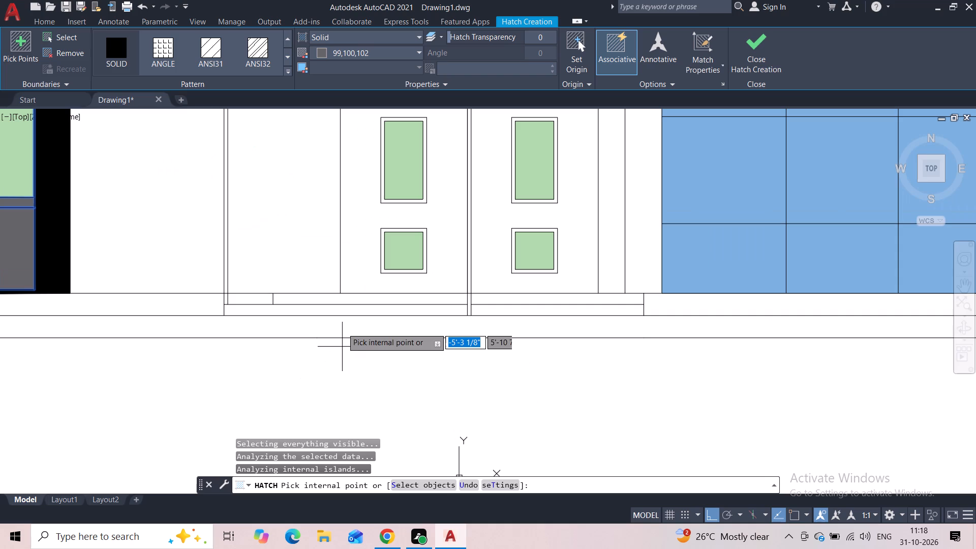
left_click(342, 308)
left_click(342, 302)
left_click(476, 299)
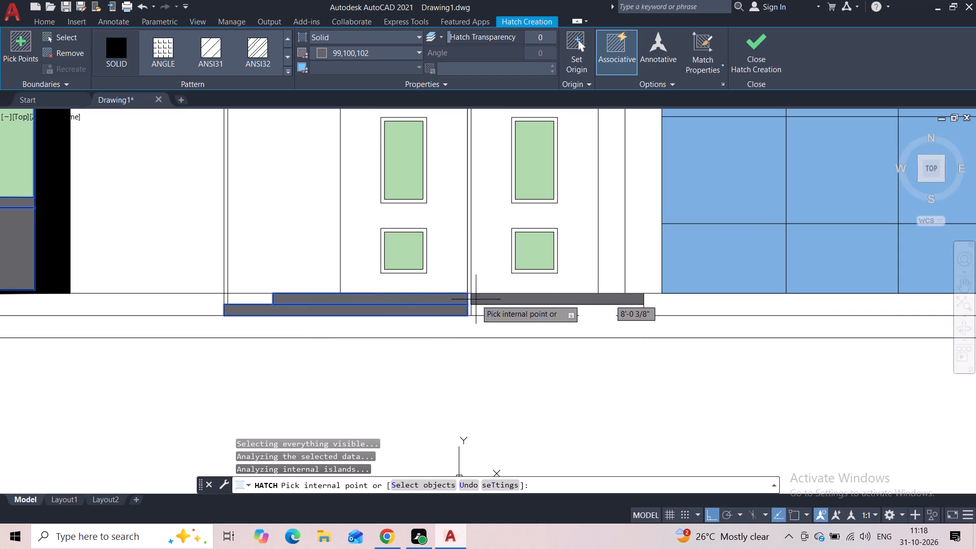
left_click(478, 310)
Add the upper-right window's lower panel and the frame around its three green panes to the grey hatch.
middle_click_drag(564, 375, 414, 384)
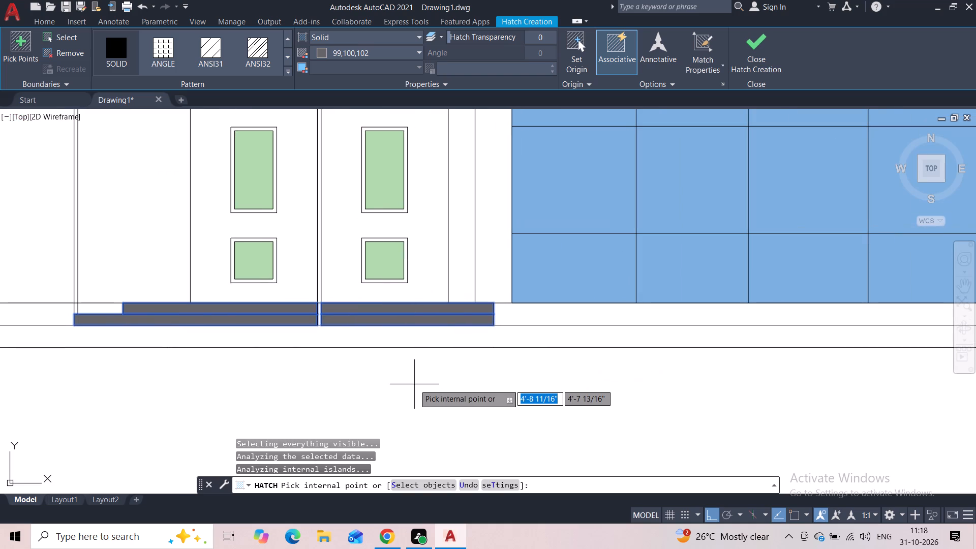
scroll(455, 381, "down", 1)
middle_click_drag(521, 400, 359, 390)
scroll(359, 390, "down", 2)
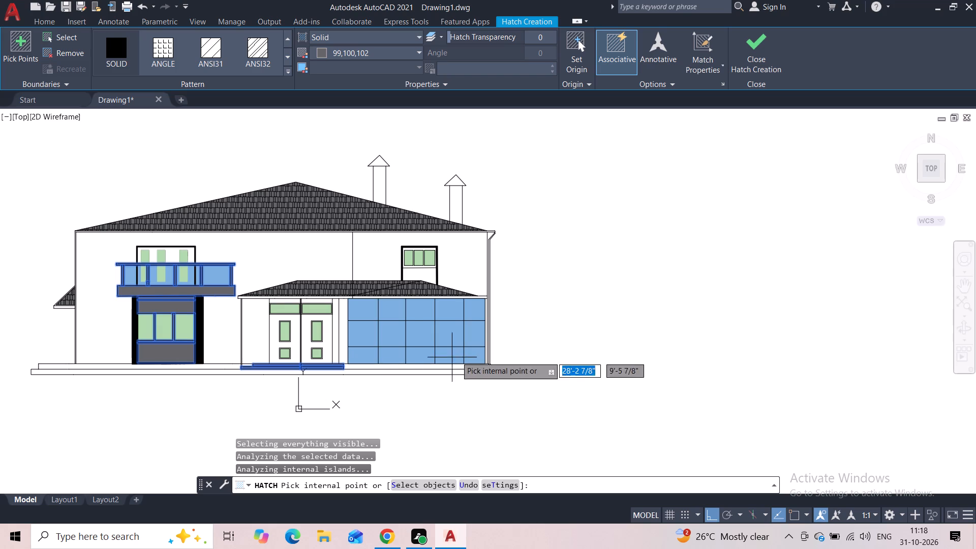
scroll(436, 277, "up", 3)
left_click(380, 266)
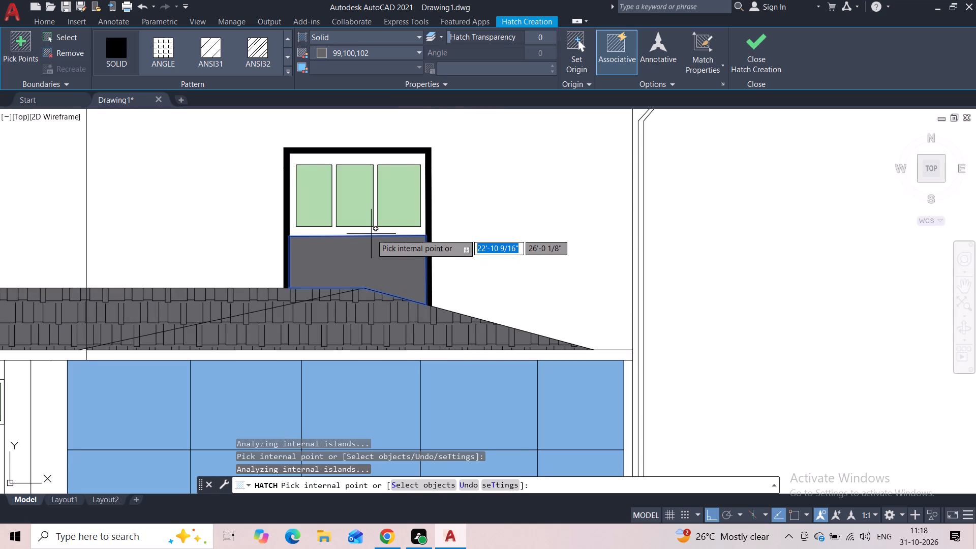
left_click(371, 231)
Add the triangular caps of both chimneys to the dark grey hatch and finish the hatch.
scroll(398, 282, "down", 1)
scroll(523, 261, "down", 3)
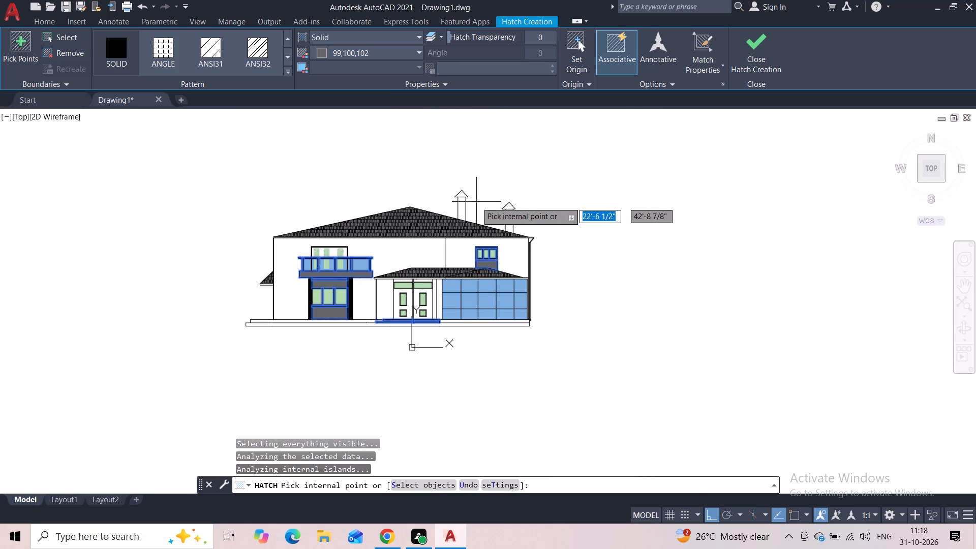
scroll(469, 201, "up", 4)
left_click(406, 159)
left_click(684, 236)
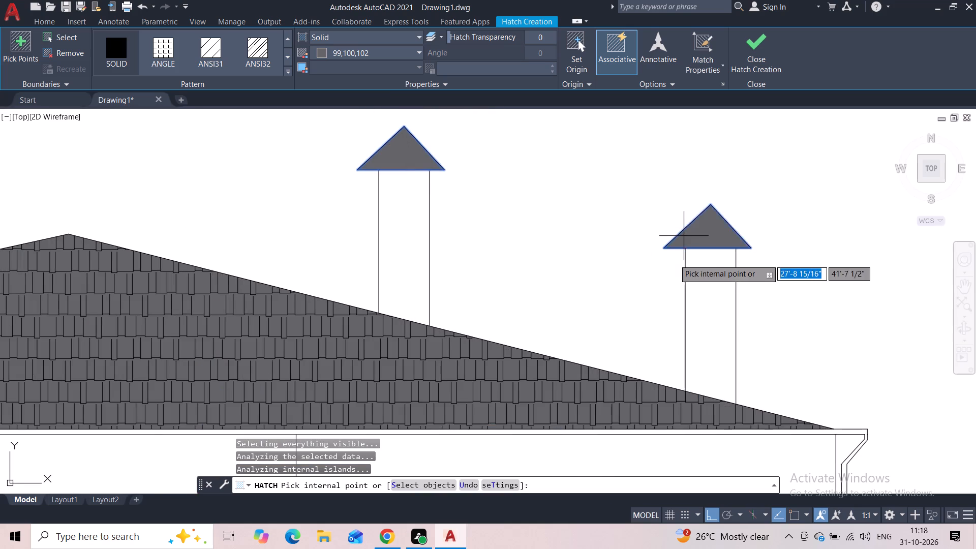
scroll(674, 265, "down", 4)
middle_click_drag(768, 334, 734, 248)
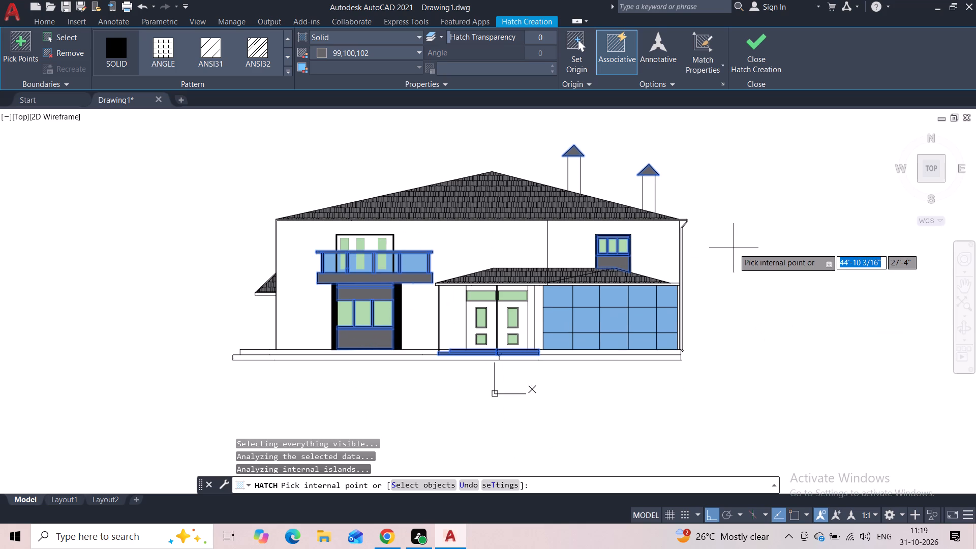
left_click(357, 55)
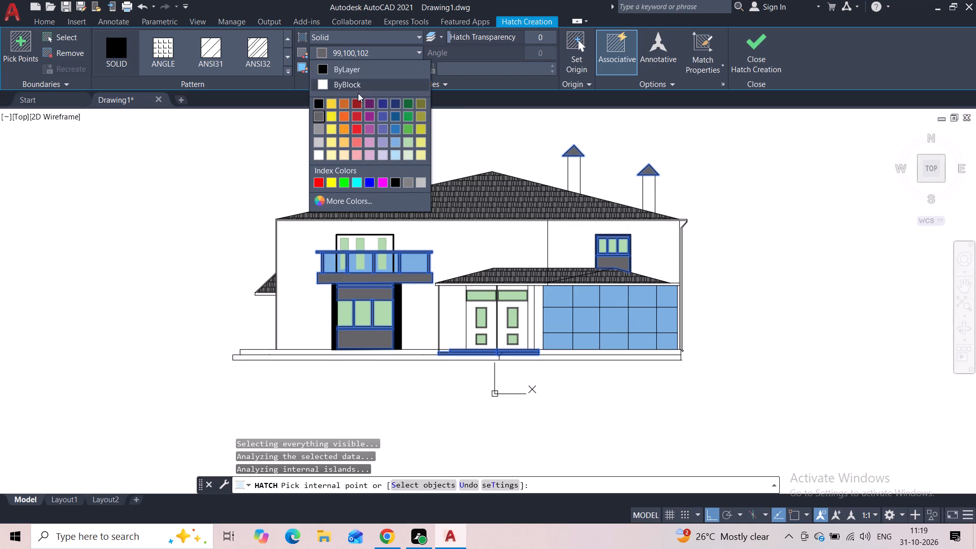
left_click(766, 66)
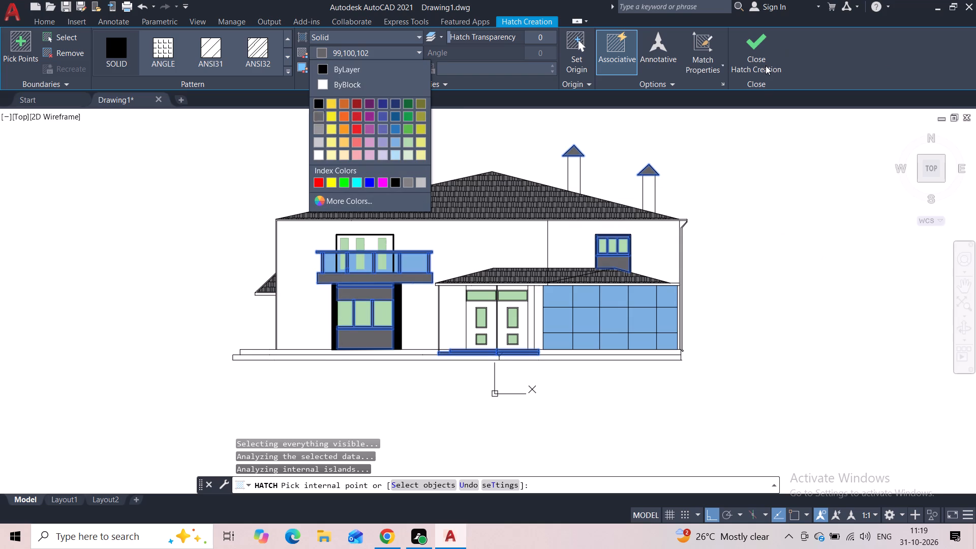
left_click(755, 55)
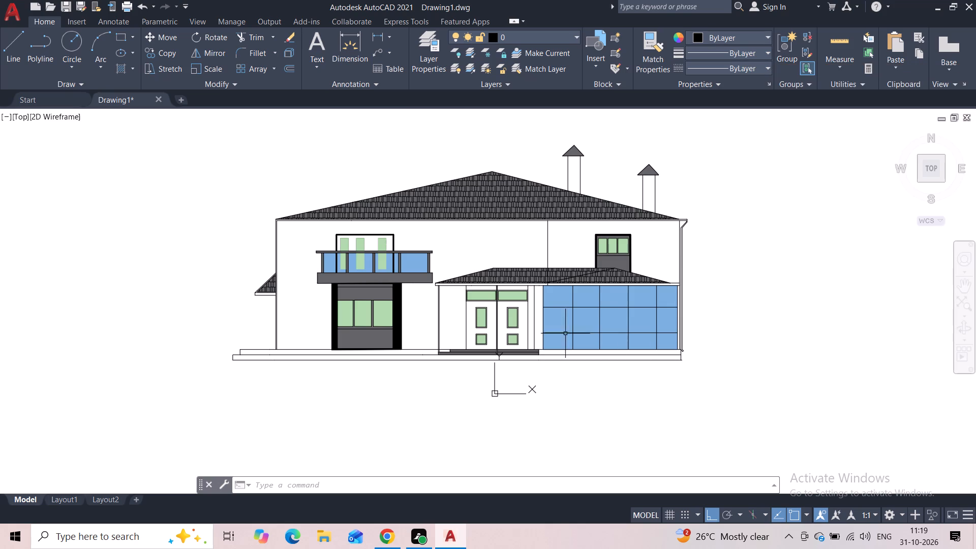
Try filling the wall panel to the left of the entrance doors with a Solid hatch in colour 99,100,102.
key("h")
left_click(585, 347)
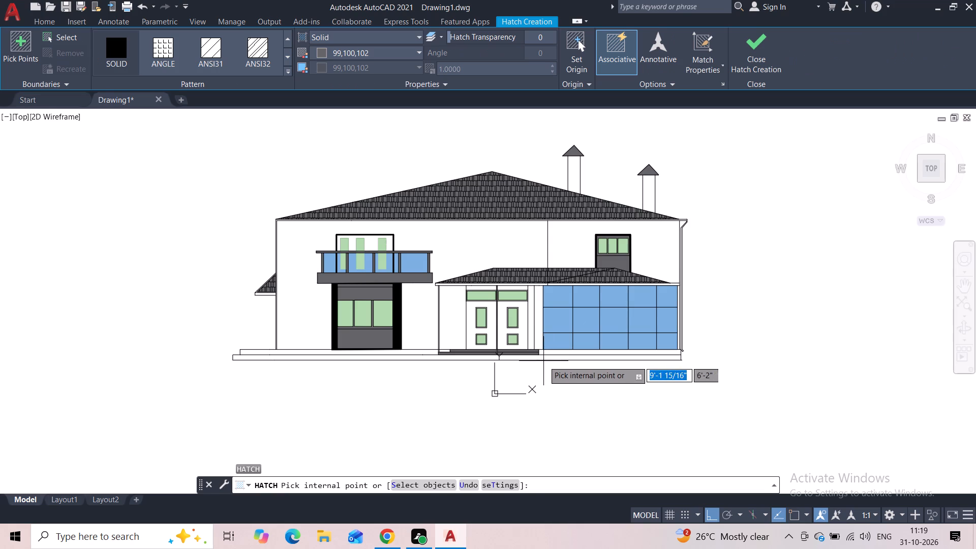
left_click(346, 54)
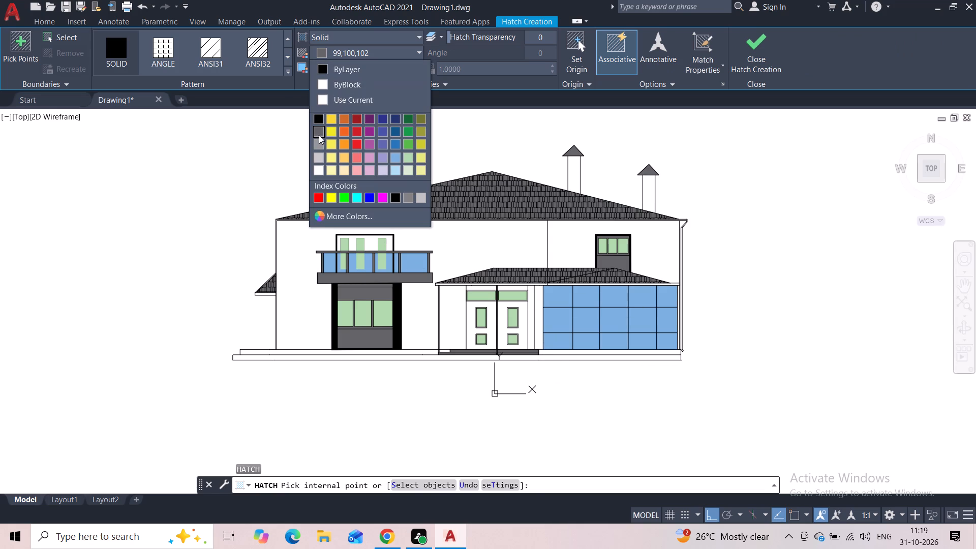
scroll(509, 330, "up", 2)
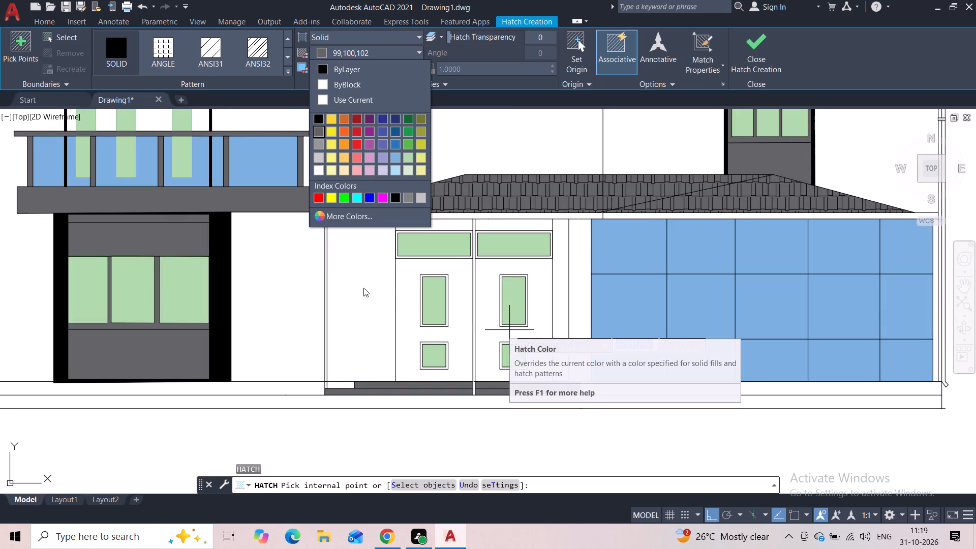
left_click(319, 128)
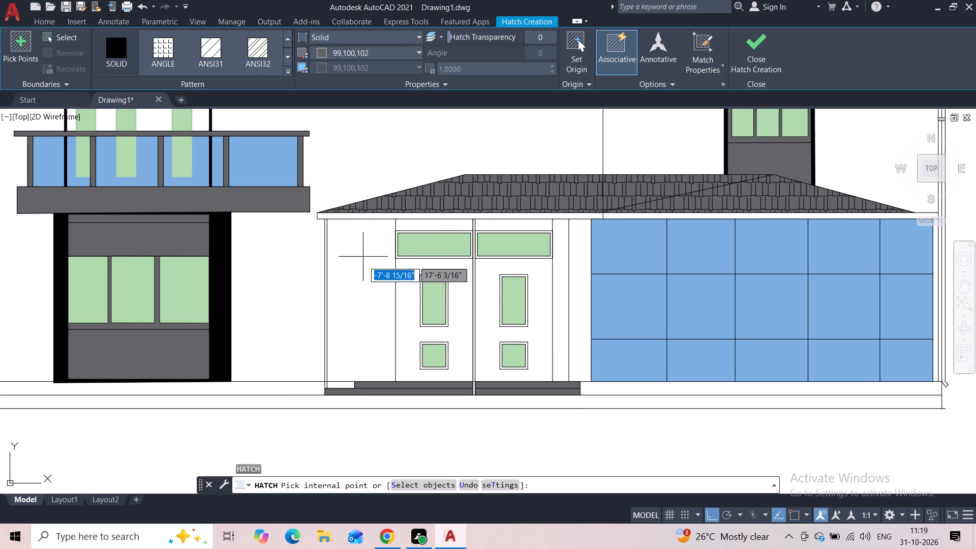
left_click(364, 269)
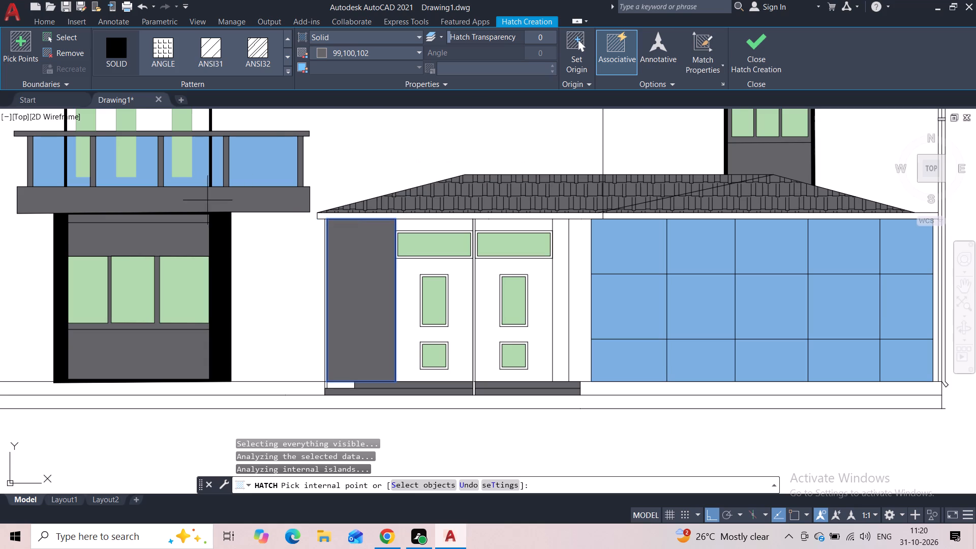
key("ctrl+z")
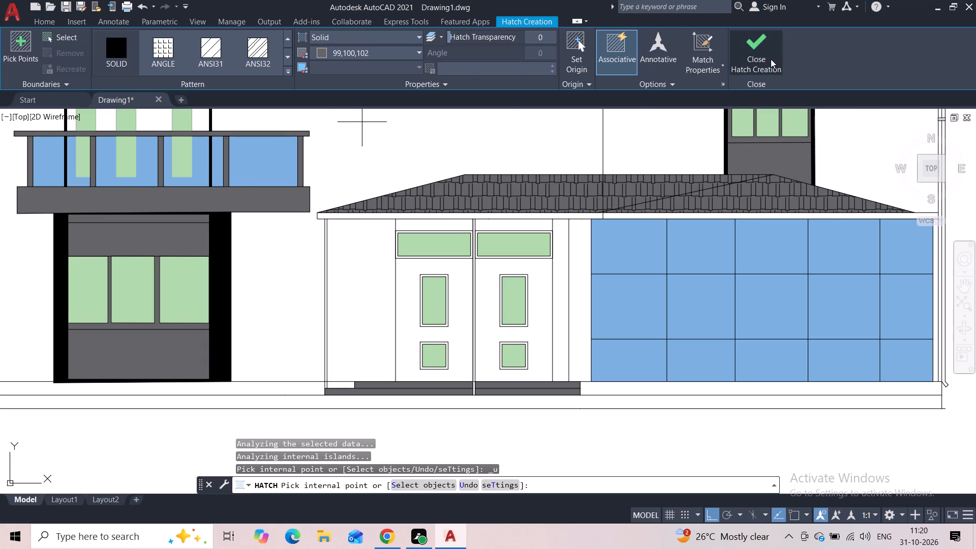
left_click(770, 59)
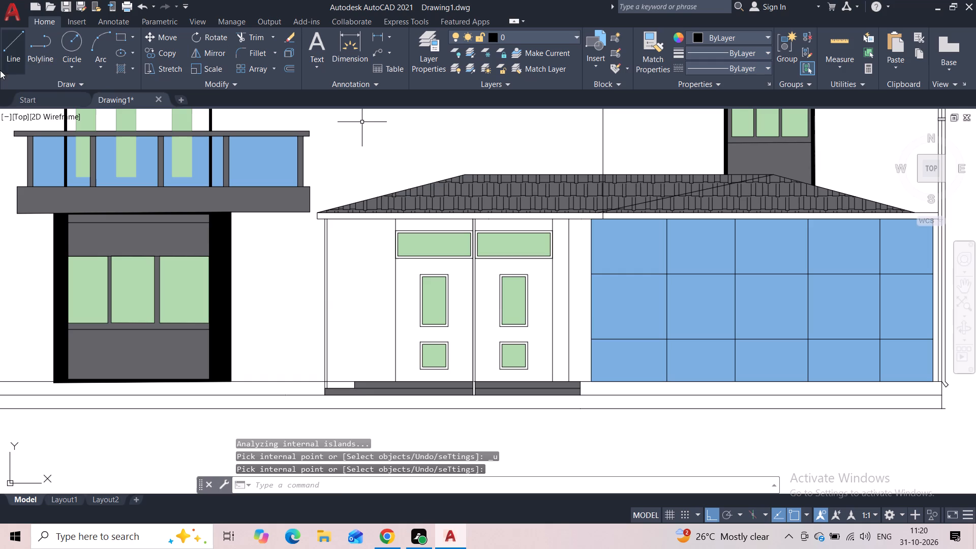
Draw a vertical line from the eave down to the entrance steps, just left of the entrance doors.
left_click(20, 59)
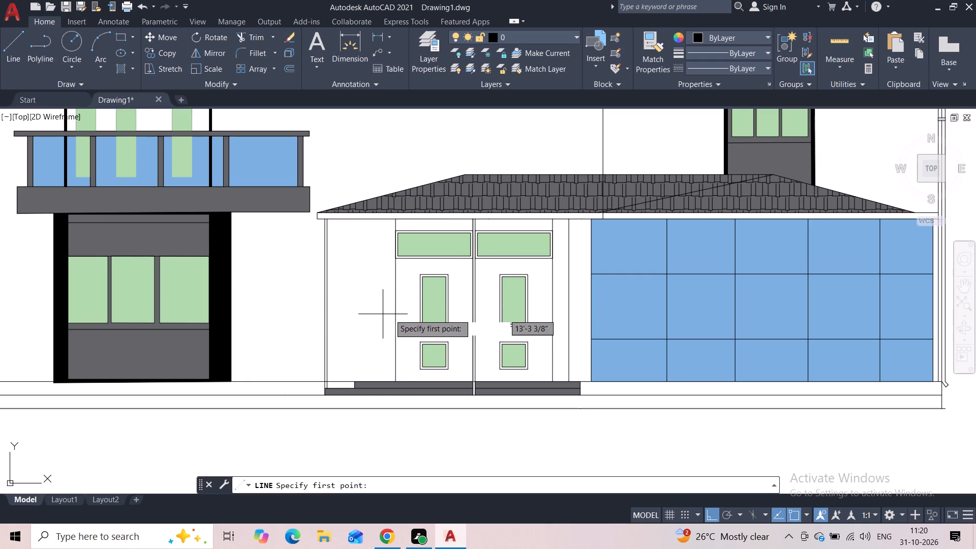
left_click(379, 223)
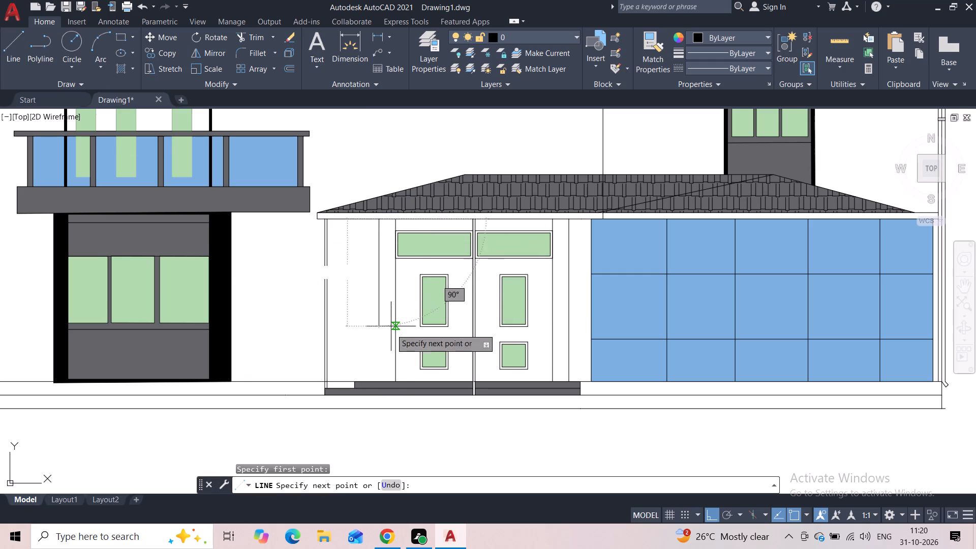
left_click(377, 377)
key("Escape")
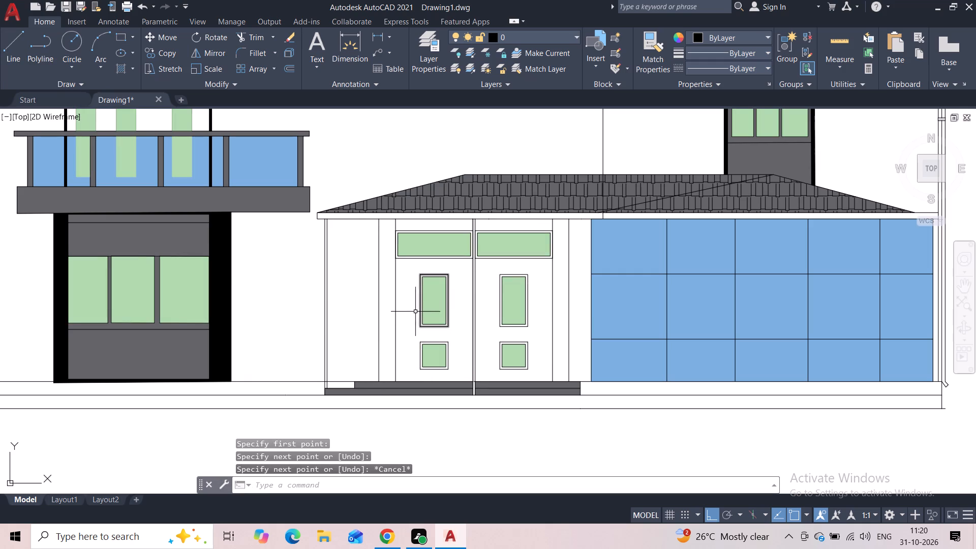
Fill the wall panels on both outer sides of the entrance with a Solid hatch in colour 199,200,202.
key("h")
left_click(443, 358)
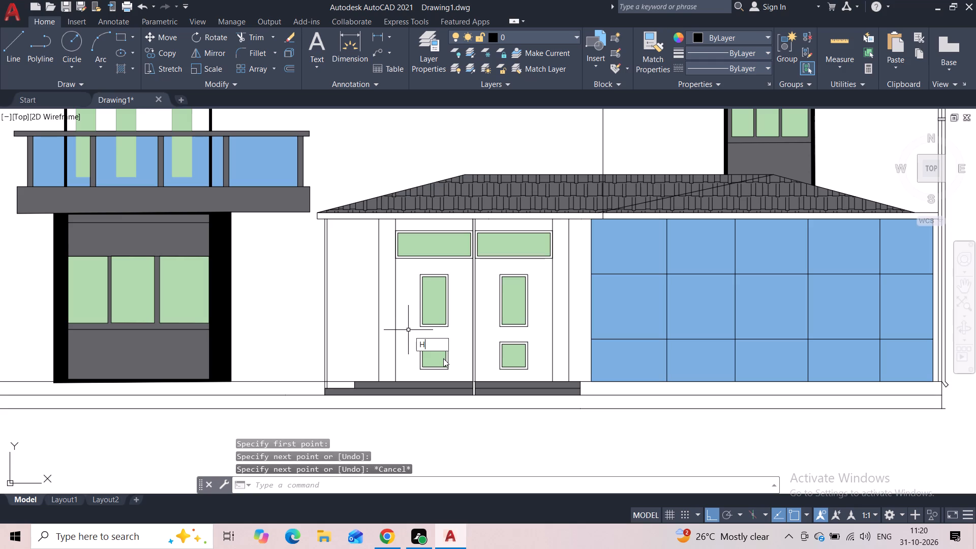
left_click(347, 57)
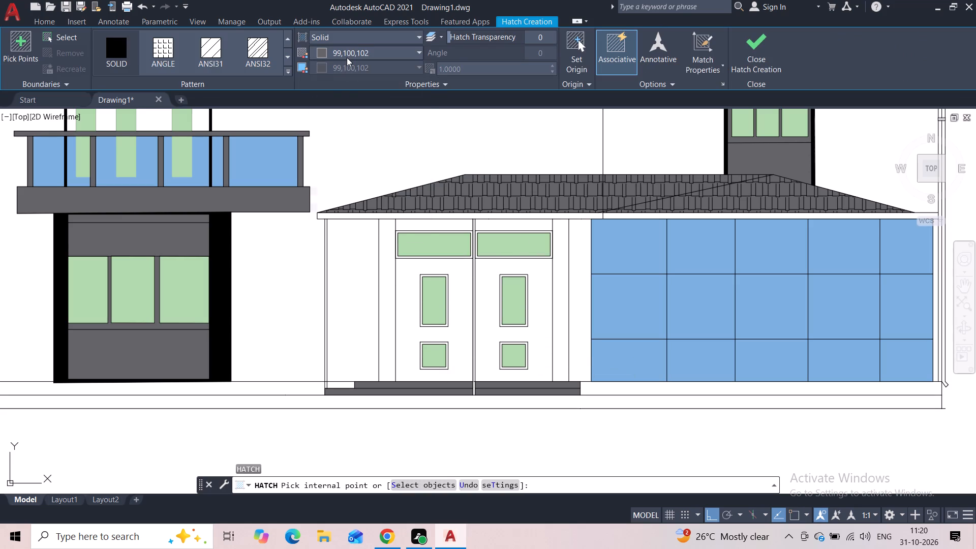
left_click(318, 154)
left_click(354, 273)
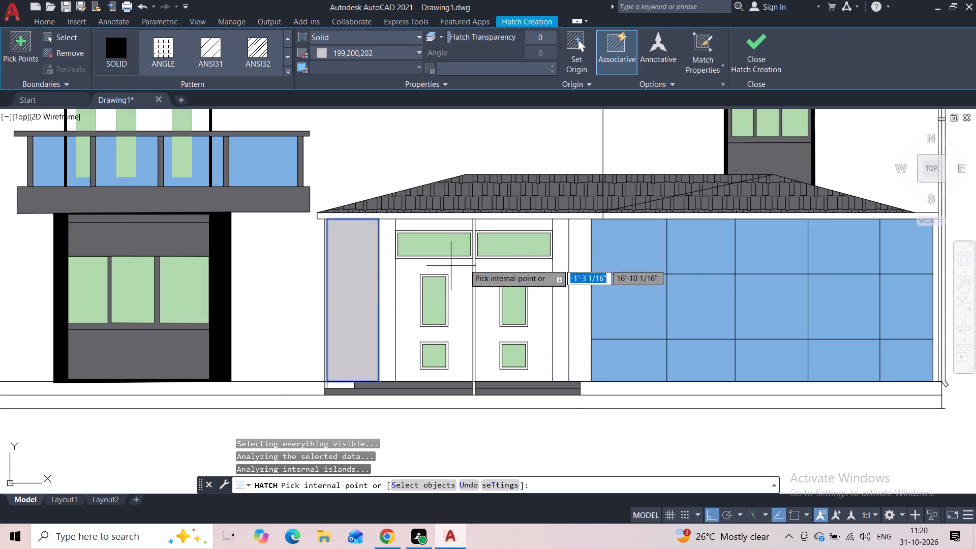
left_click(576, 274)
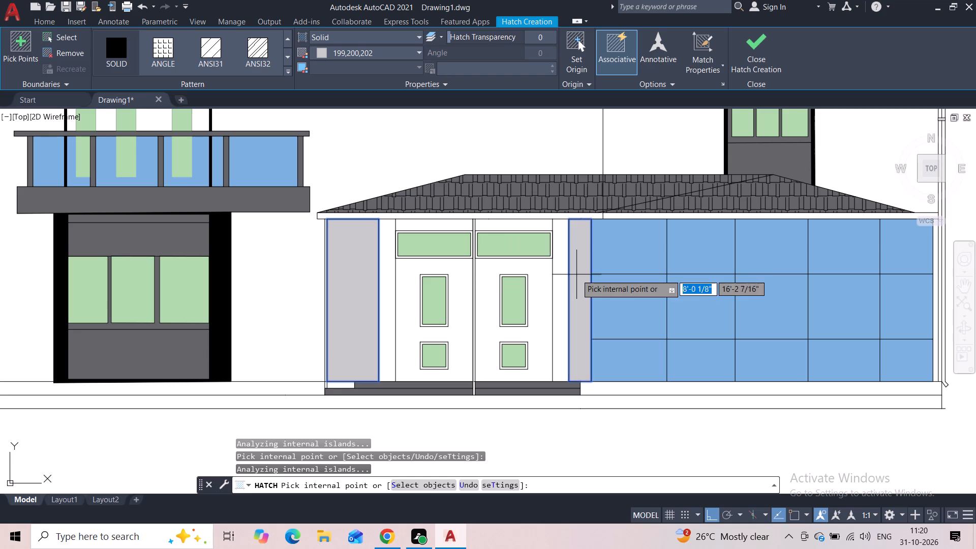
left_click(383, 56)
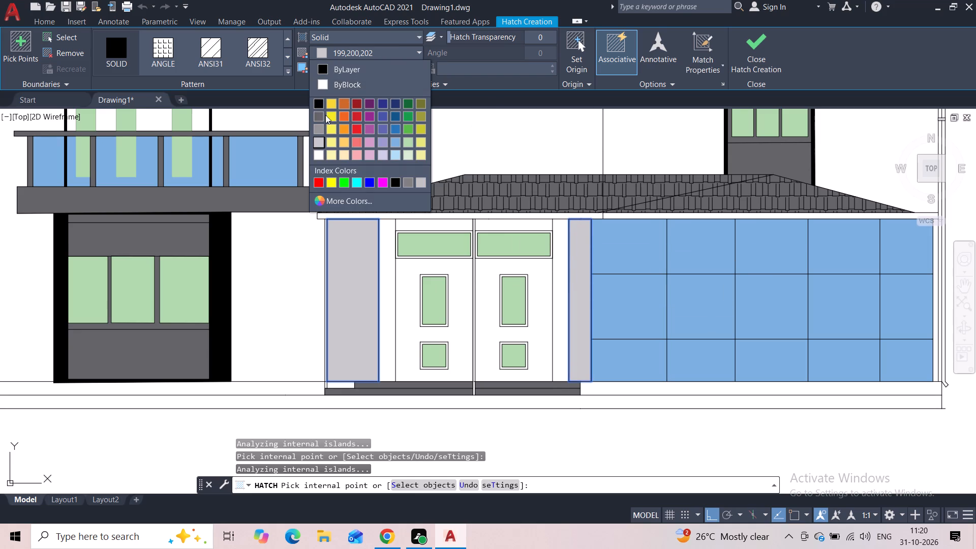
left_click(322, 117)
left_click(348, 53)
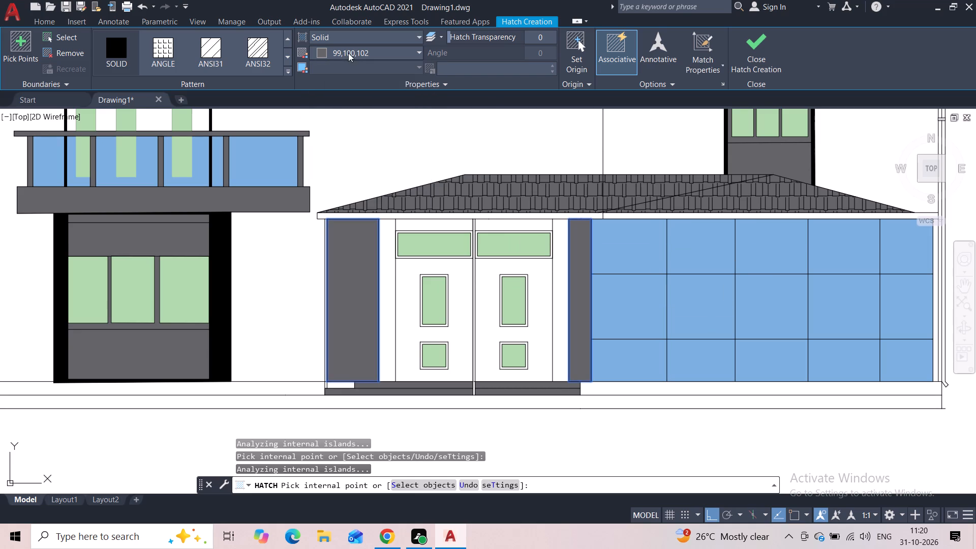
left_click(319, 141)
left_click(738, 47)
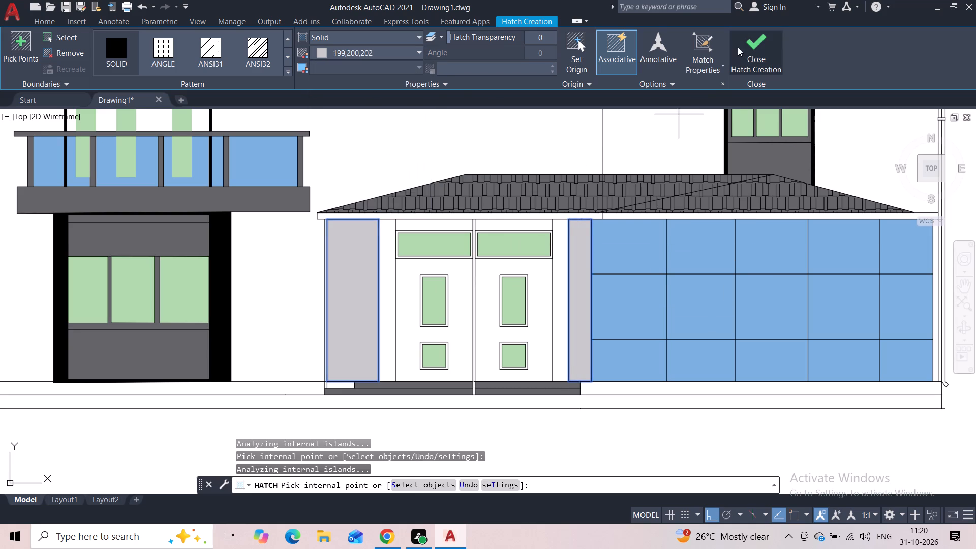
Fill the entrance surround, both side strips and the two strips above the doors, with a Solid hatch in colour 99,100,102.
key("h")
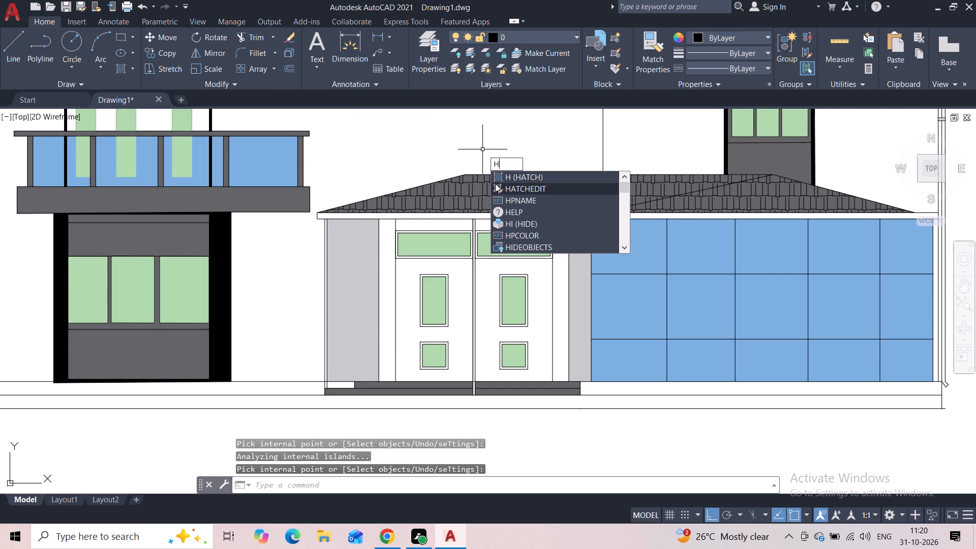
left_click(509, 177)
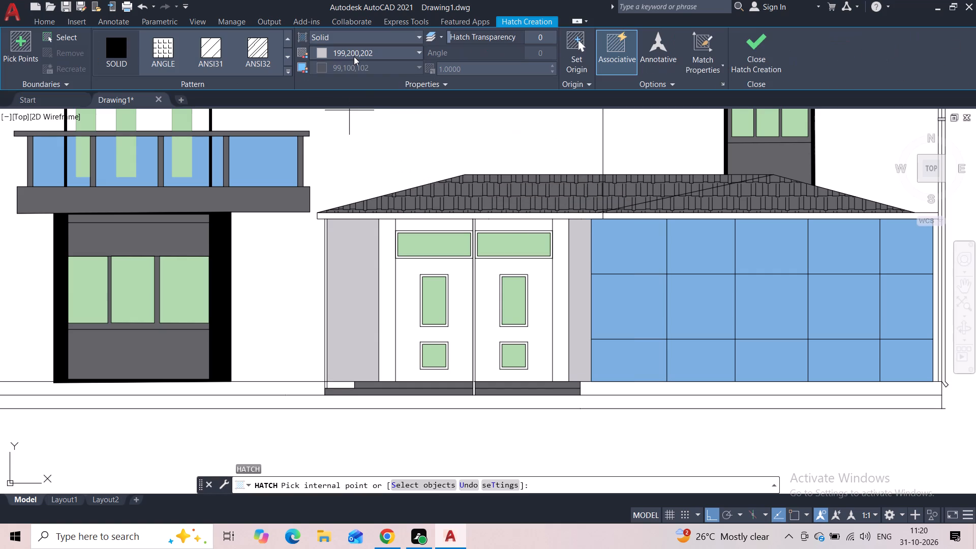
left_click(354, 56)
left_click(317, 132)
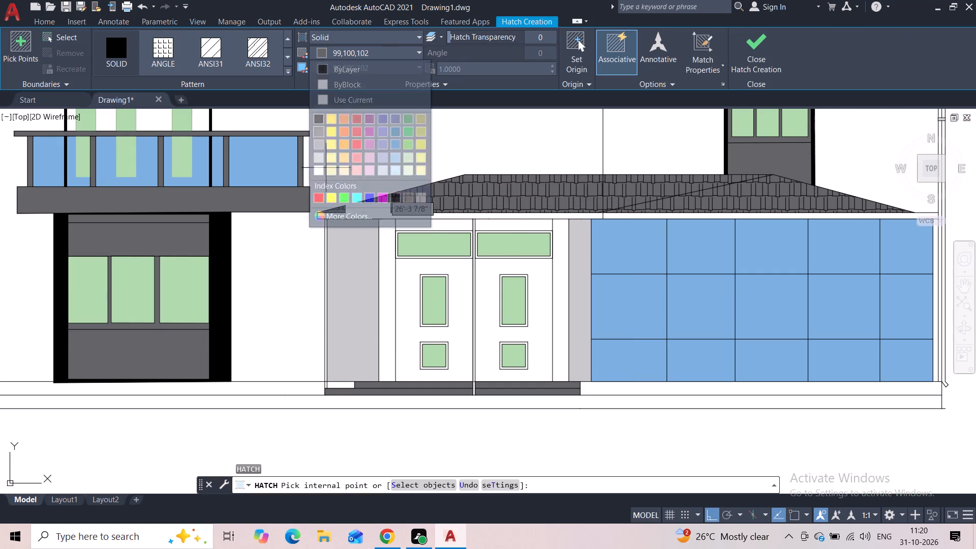
left_click(383, 269)
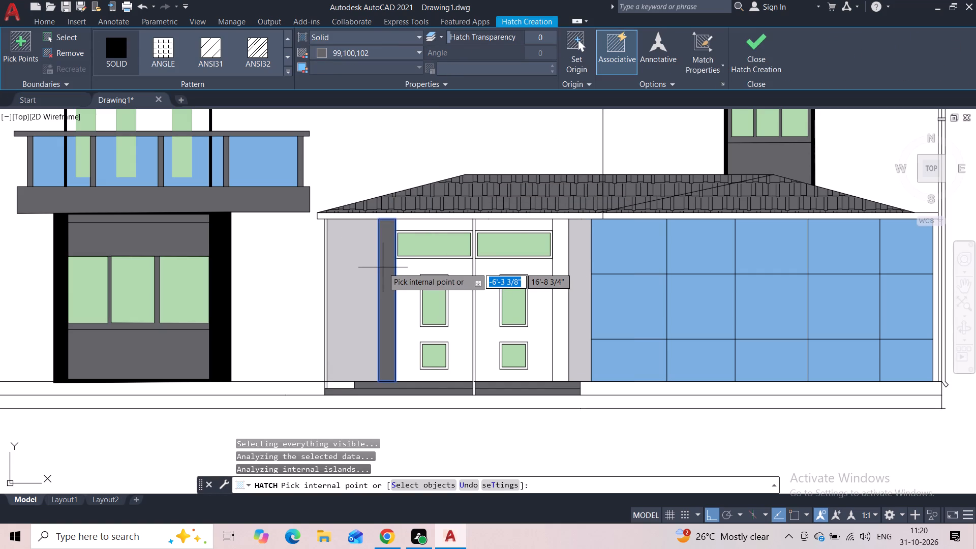
left_click(494, 228)
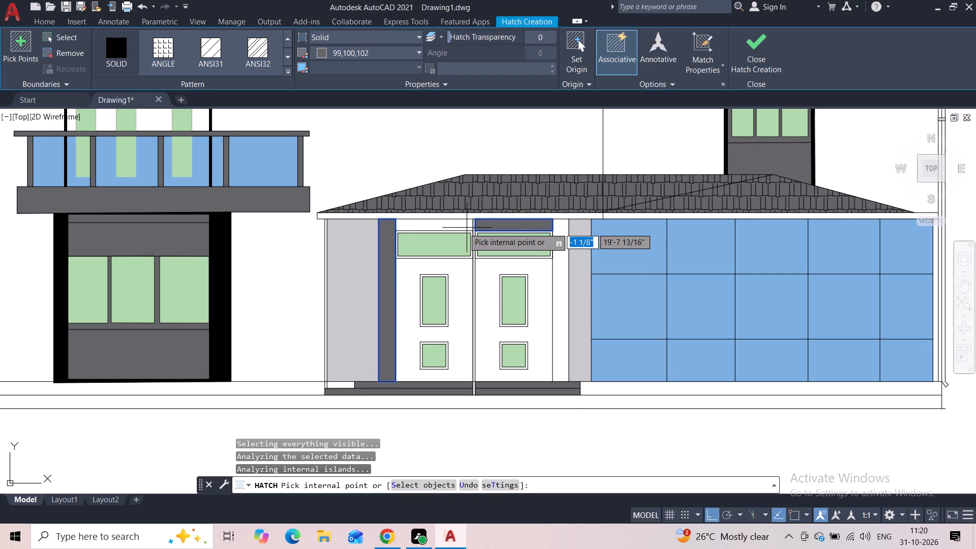
left_click(451, 228)
left_click(562, 262)
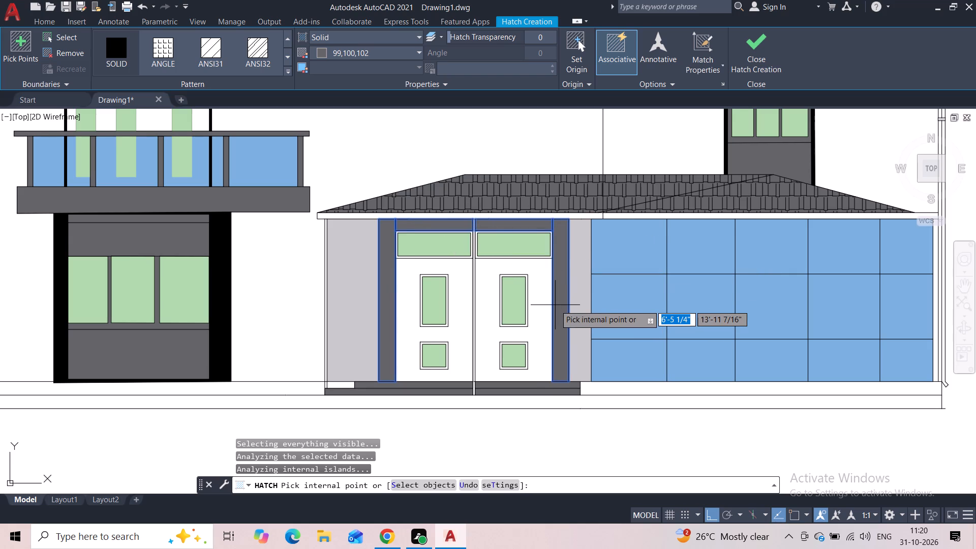
Add both entrance door leaves around their green panes to the hatch, keep colour 99,100,102 and finish the hatch.
scroll(511, 305, "up", 2)
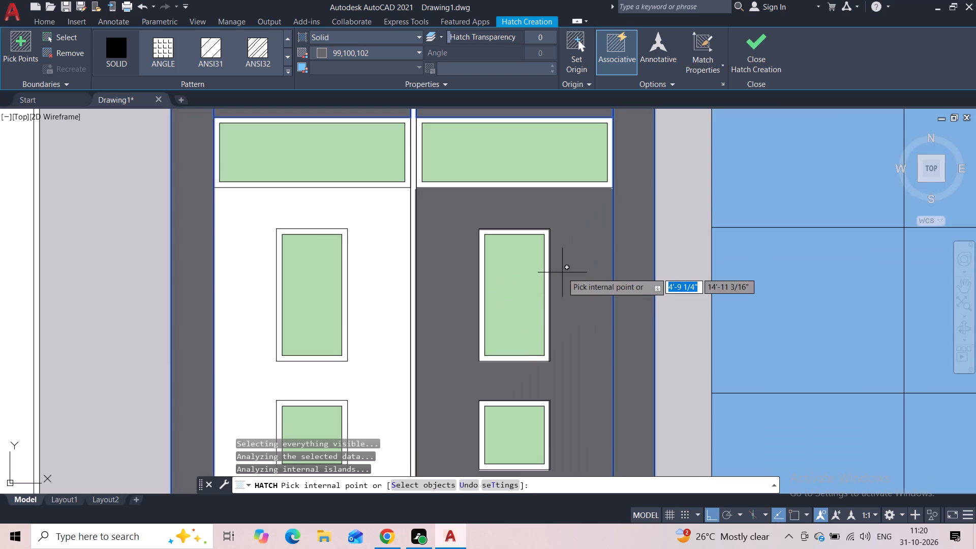
left_click(562, 272)
left_click(370, 256)
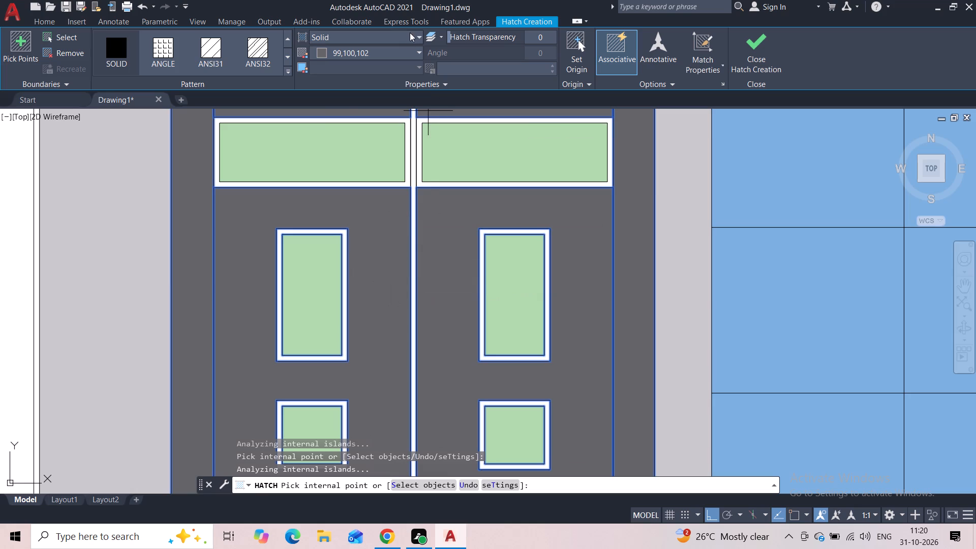
left_click(395, 54)
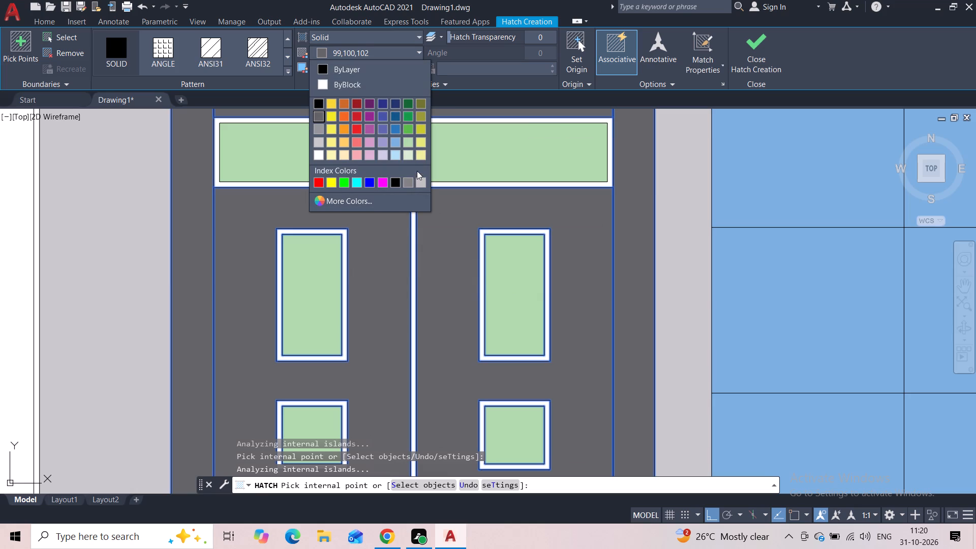
left_click(396, 181)
left_click(343, 55)
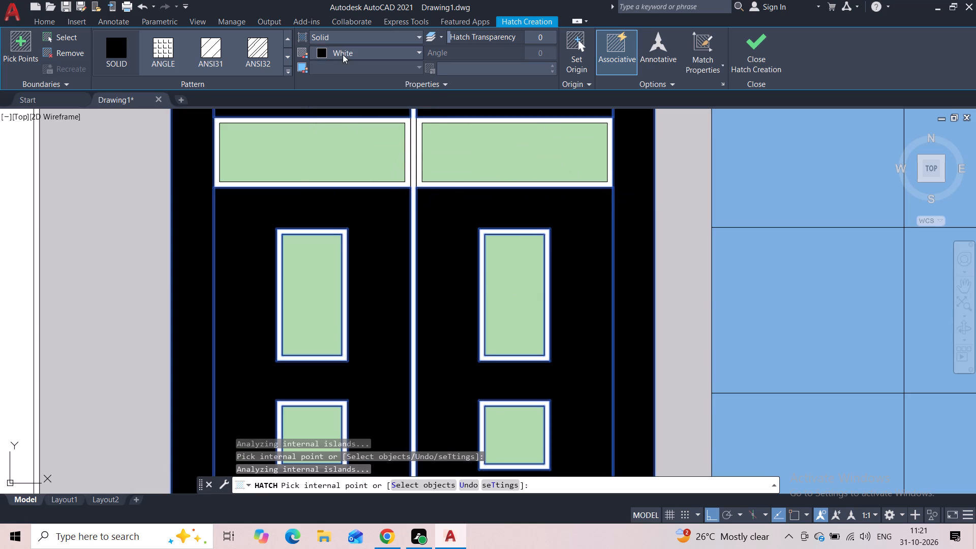
left_click(317, 114)
left_click(764, 51)
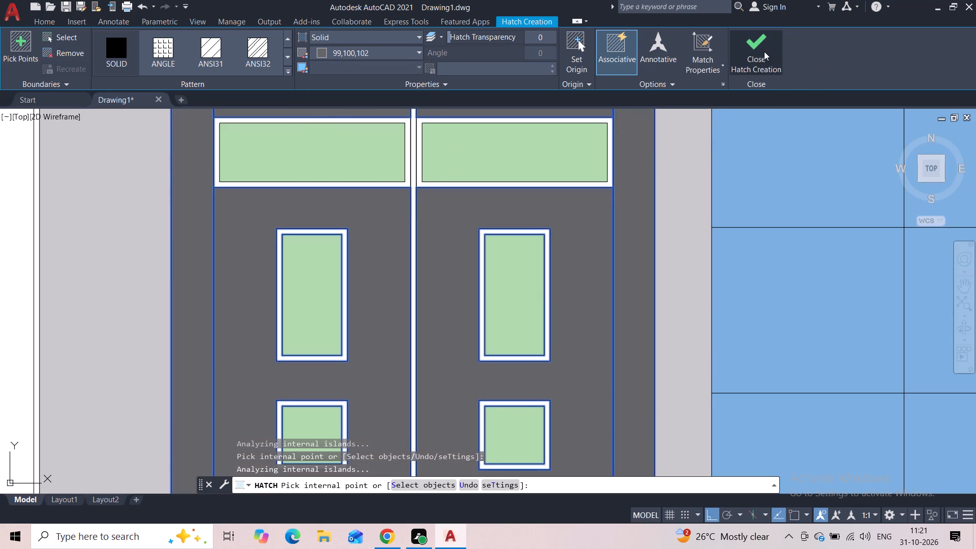
Hatch the long ground strip beneath the house and entrance steps with the GRAVEL pattern.
scroll(660, 186, "down", 2)
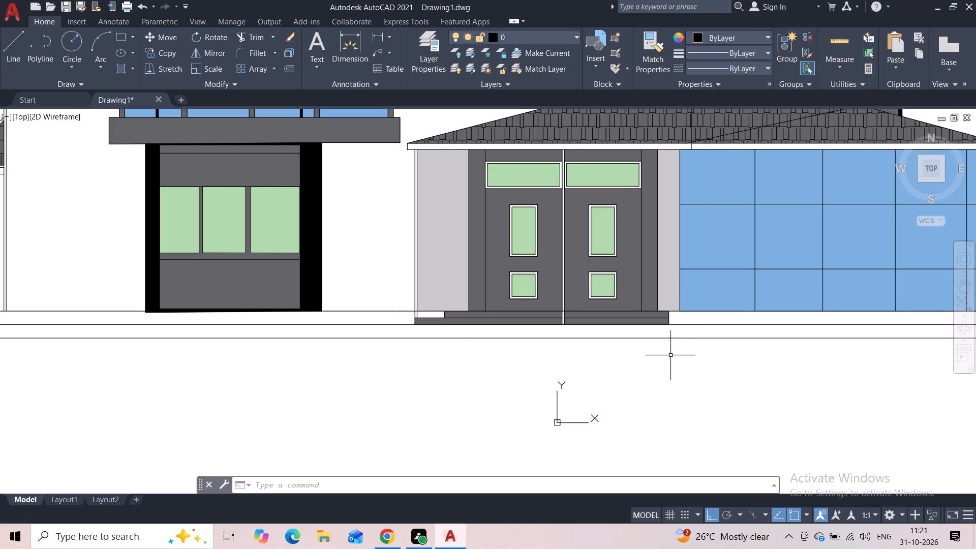
key("h")
left_click(432, 217)
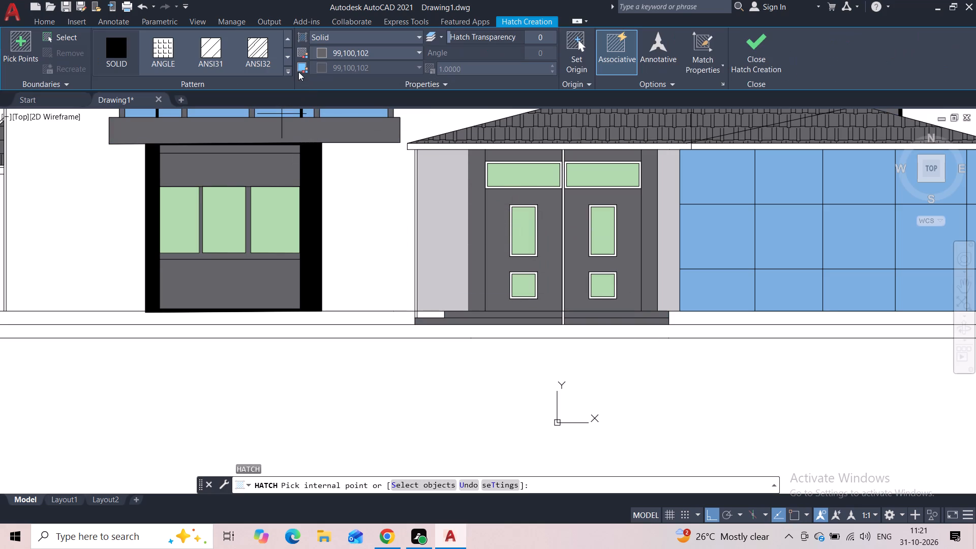
left_click(285, 72)
scroll(280, 145, "down", 1)
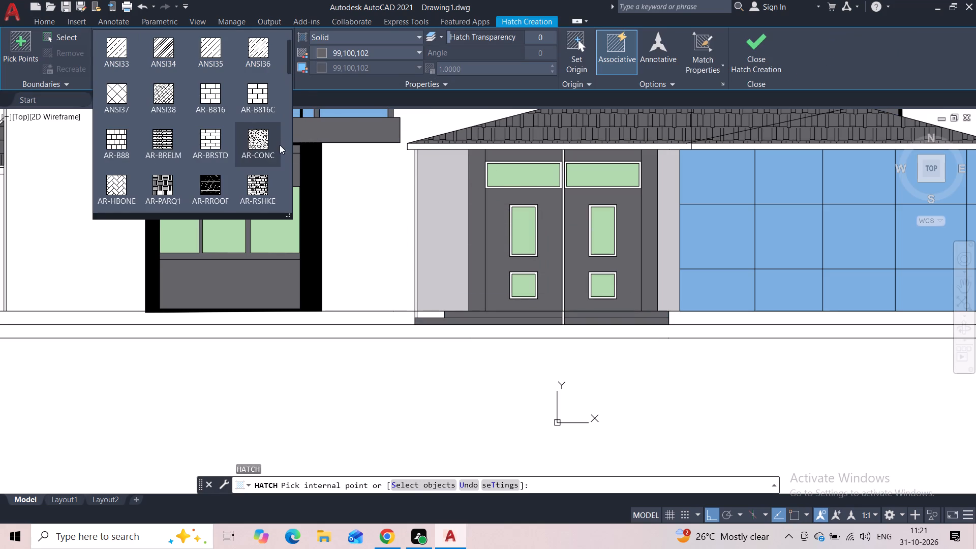
scroll(276, 152, "down", 3)
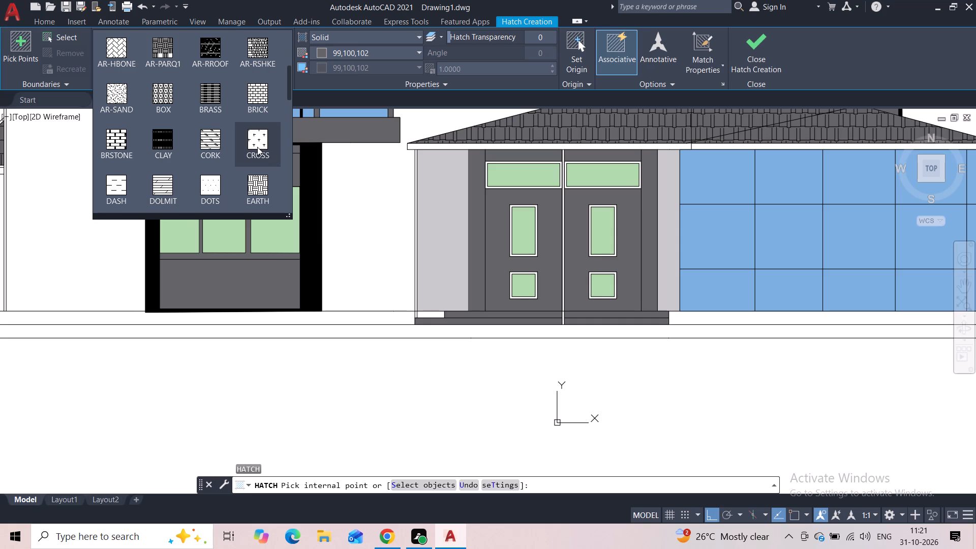
scroll(206, 158, "up", 5)
scroll(205, 158, "down", 3)
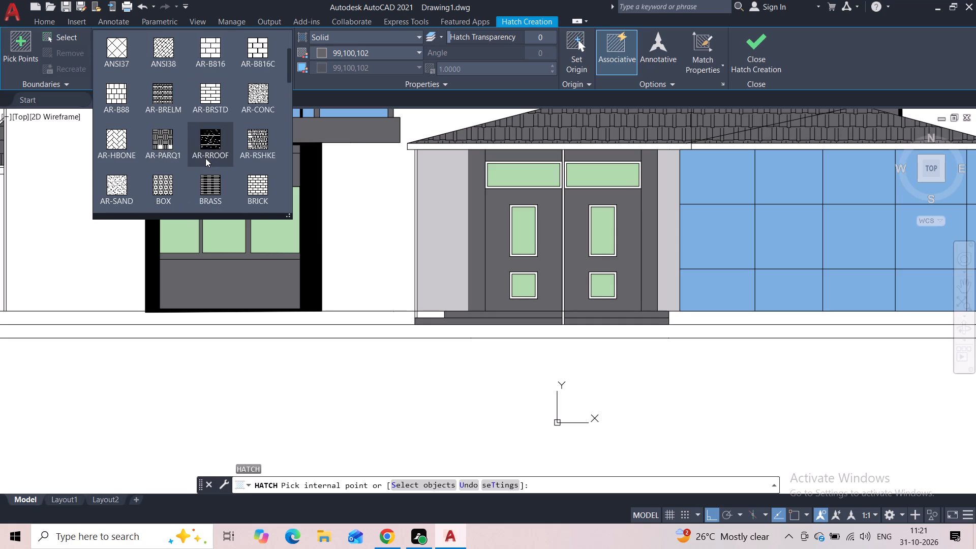
scroll(205, 158, "down", 3)
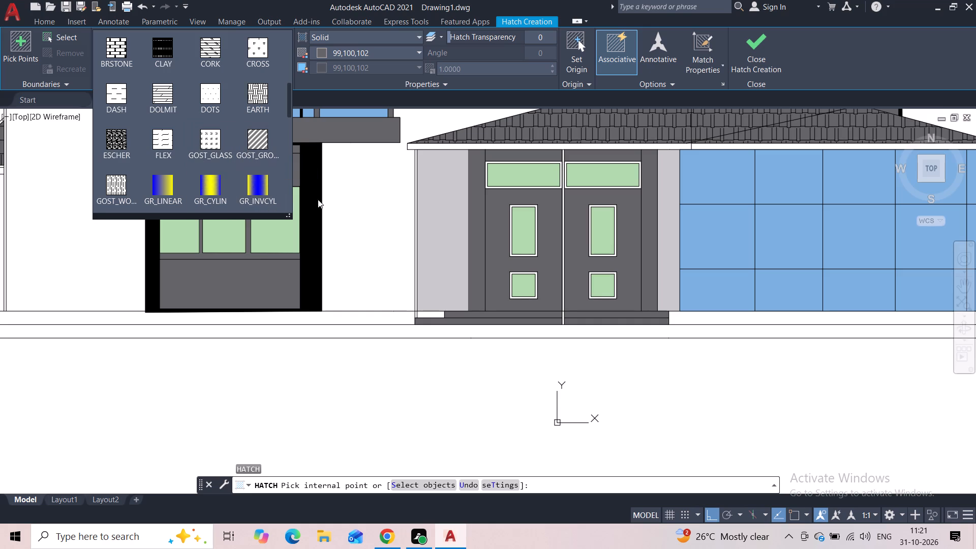
scroll(248, 165, "up", 5)
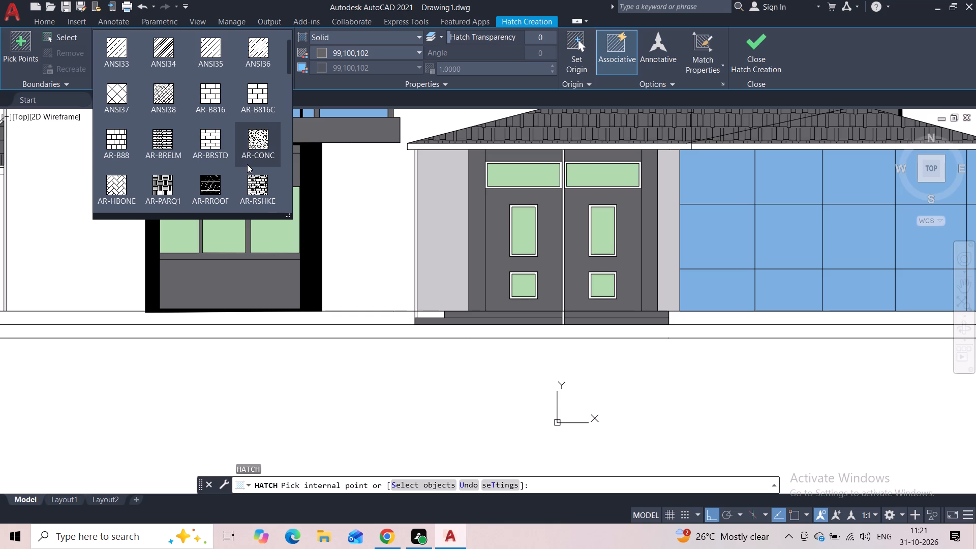
scroll(247, 164, "down", 1)
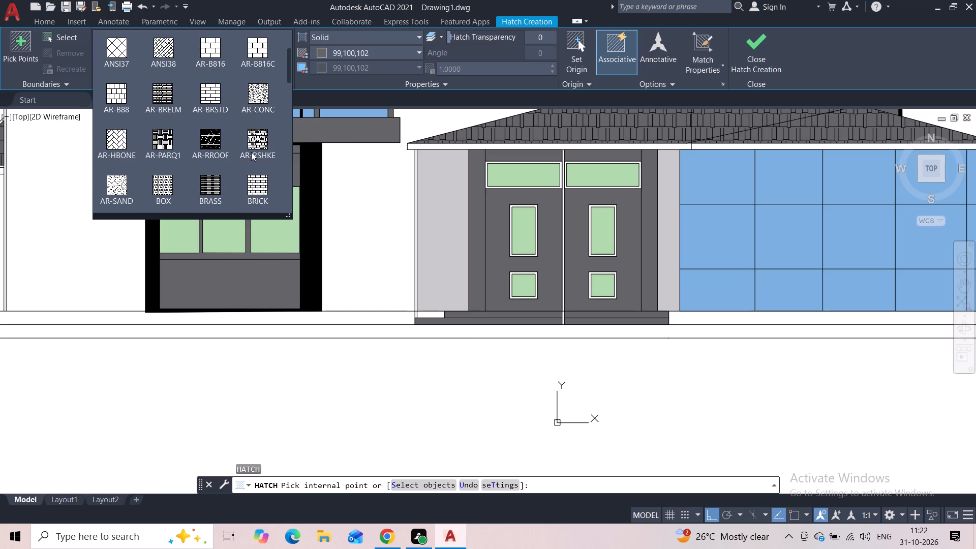
scroll(251, 151, "down", 2)
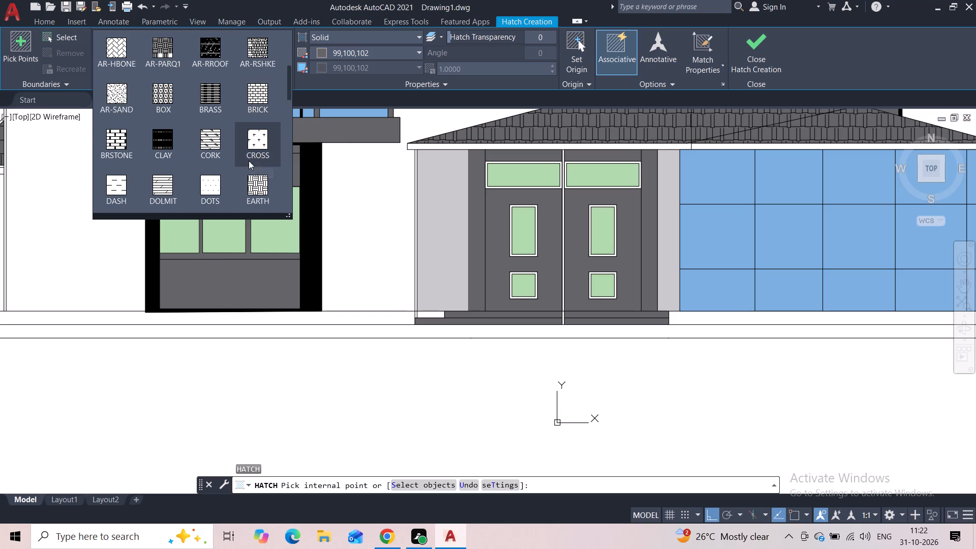
scroll(248, 164, "down", 4)
scroll(248, 166, "up", 1)
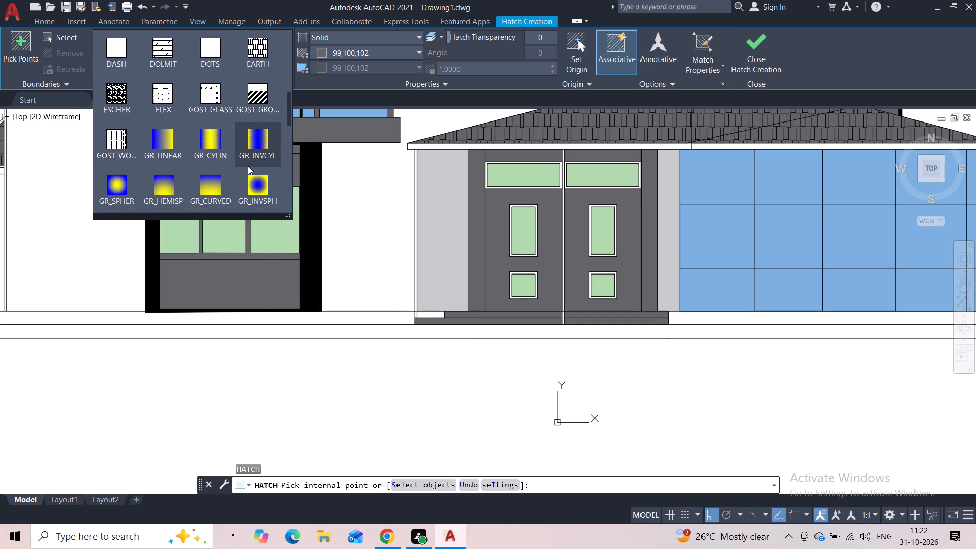
scroll(248, 166, "down", 6)
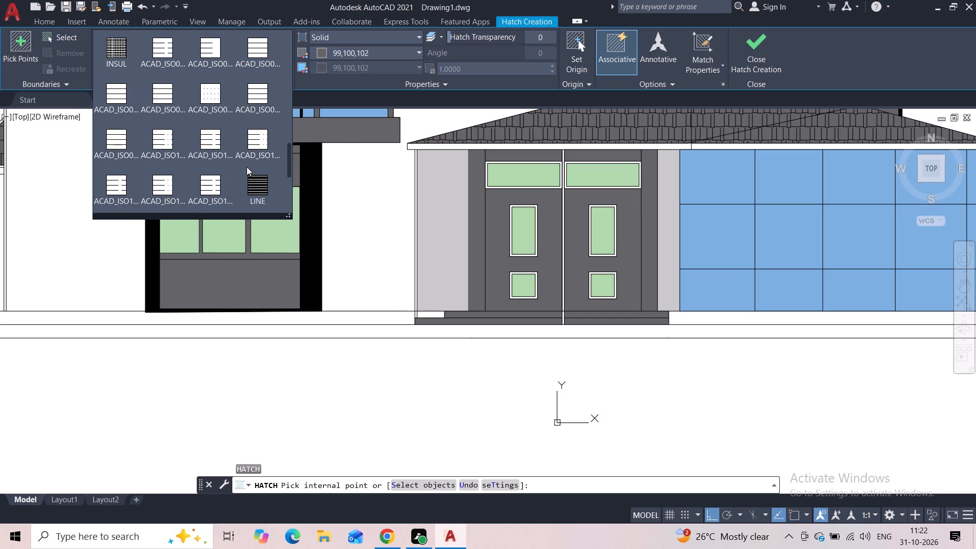
scroll(246, 167, "up", 2)
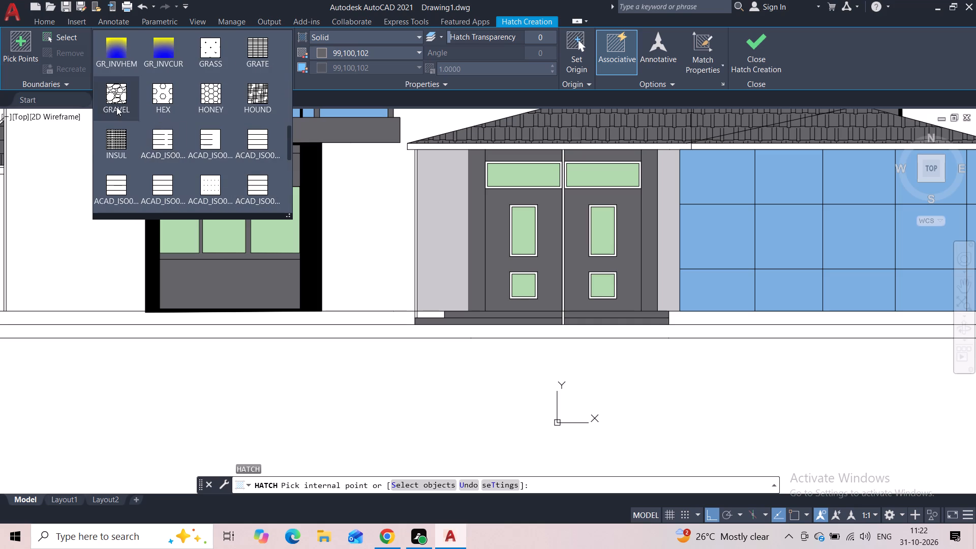
left_click(116, 107)
left_click(294, 330)
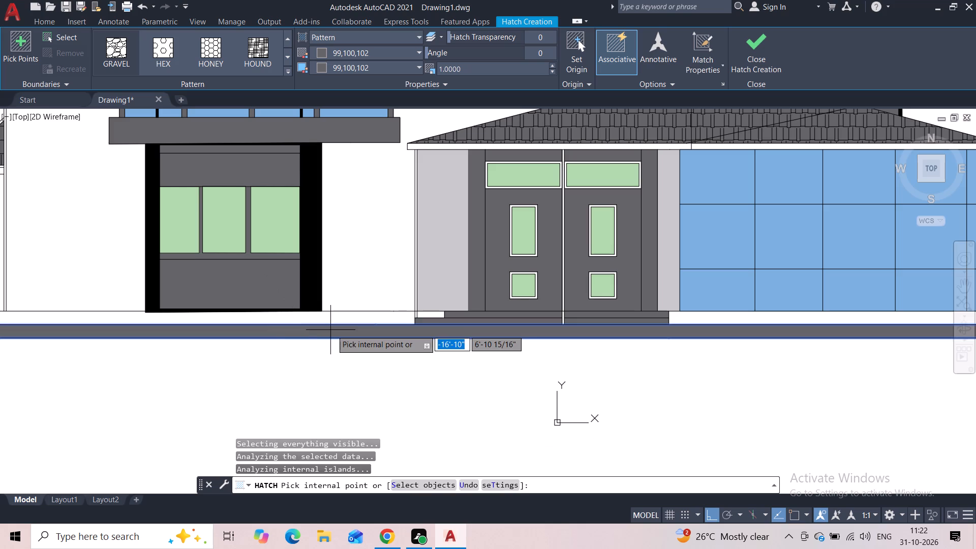
Set the gravel hatch colour to 0,0,0 and its background colour to None.
left_click(358, 52)
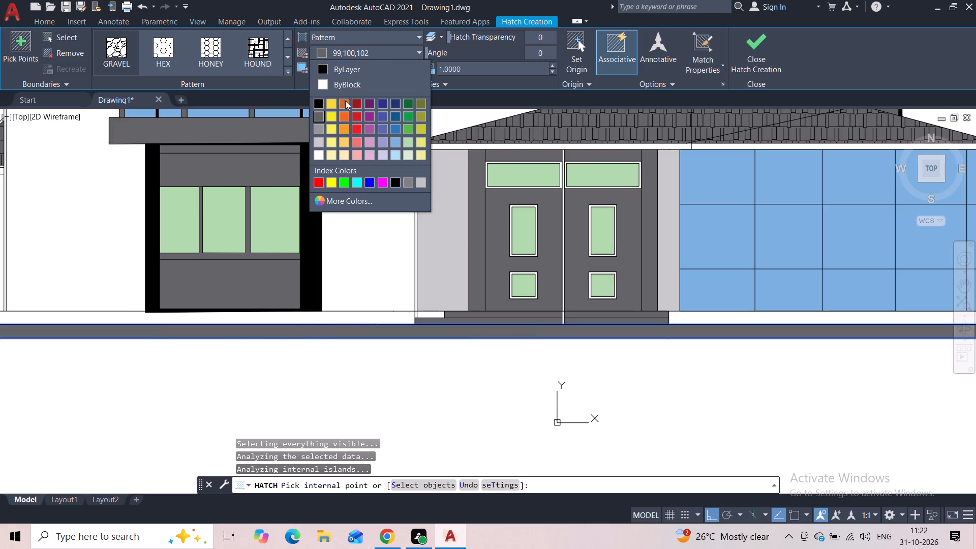
left_click(327, 84)
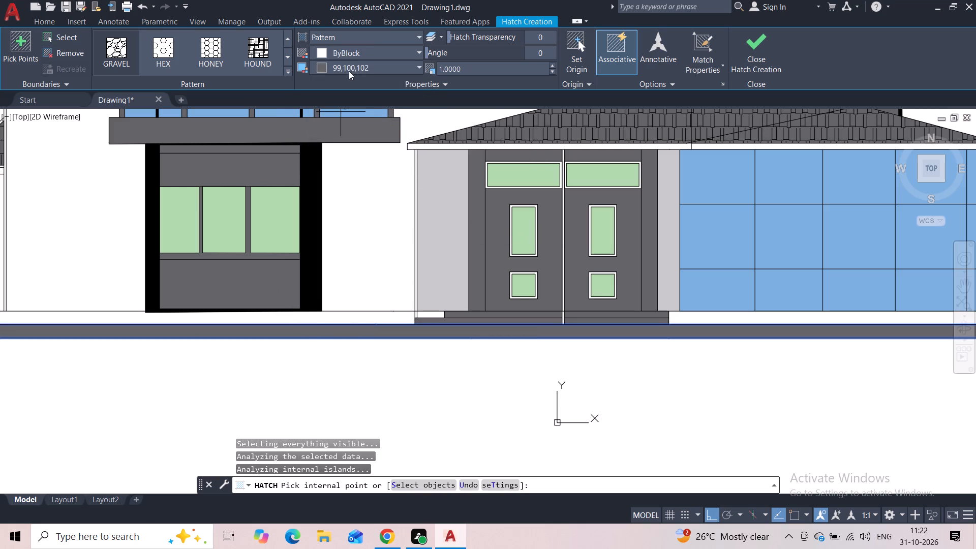
left_click(349, 66)
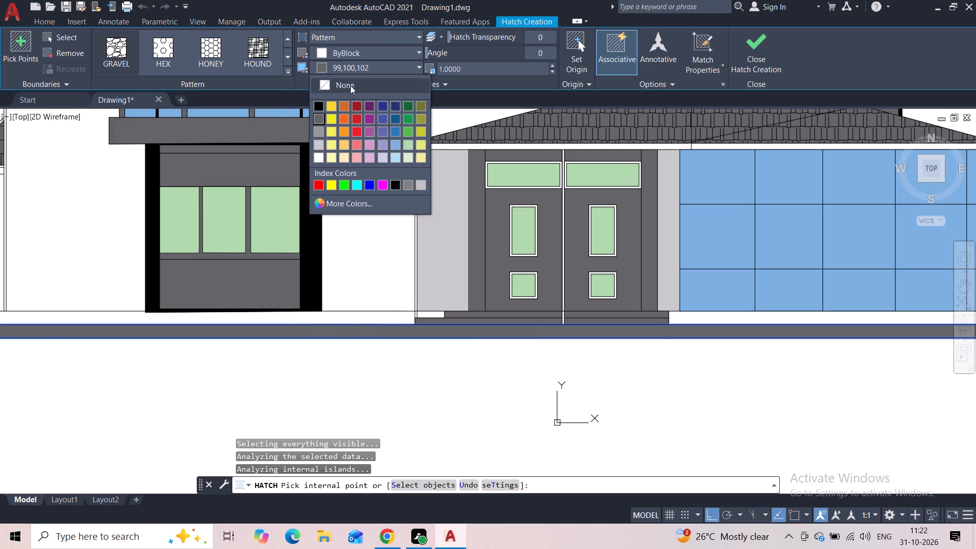
left_click(350, 85)
left_click(345, 45)
left_click(344, 48)
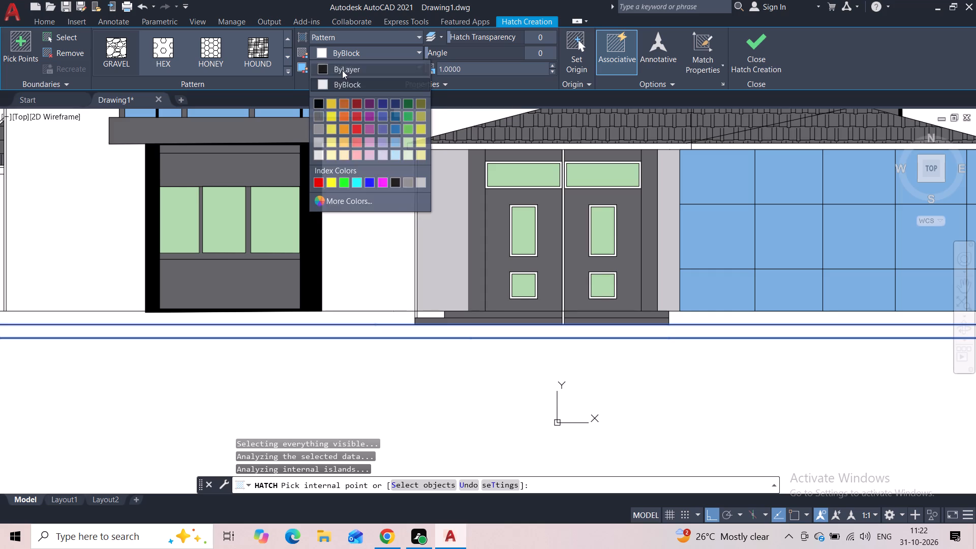
left_click(317, 104)
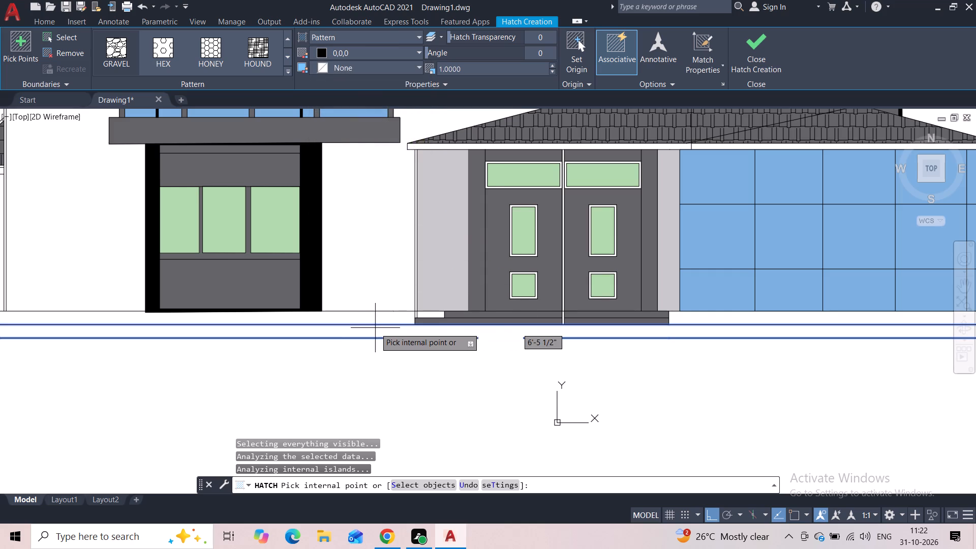
left_click(375, 328)
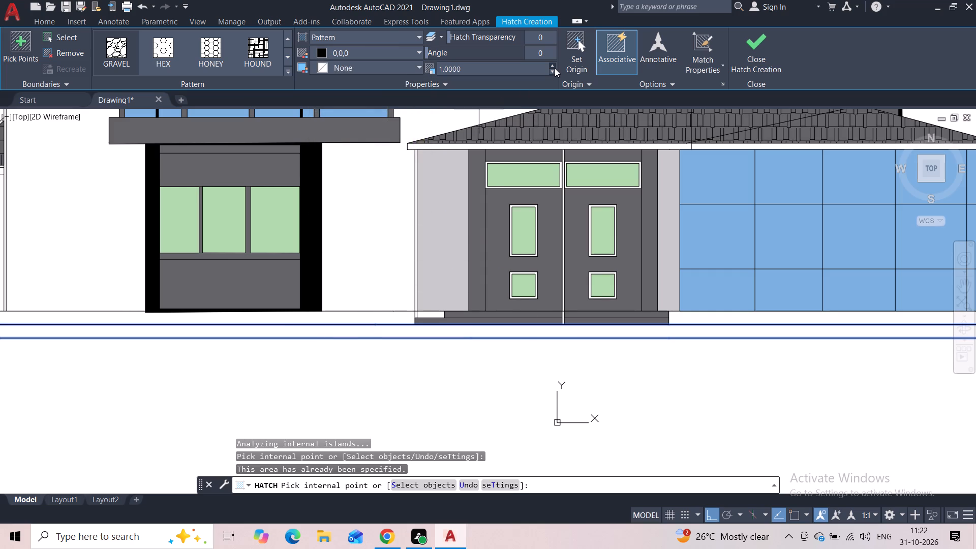
Set the gravel hatch scale to 2.2 and finish the hatch.
left_click(555, 68)
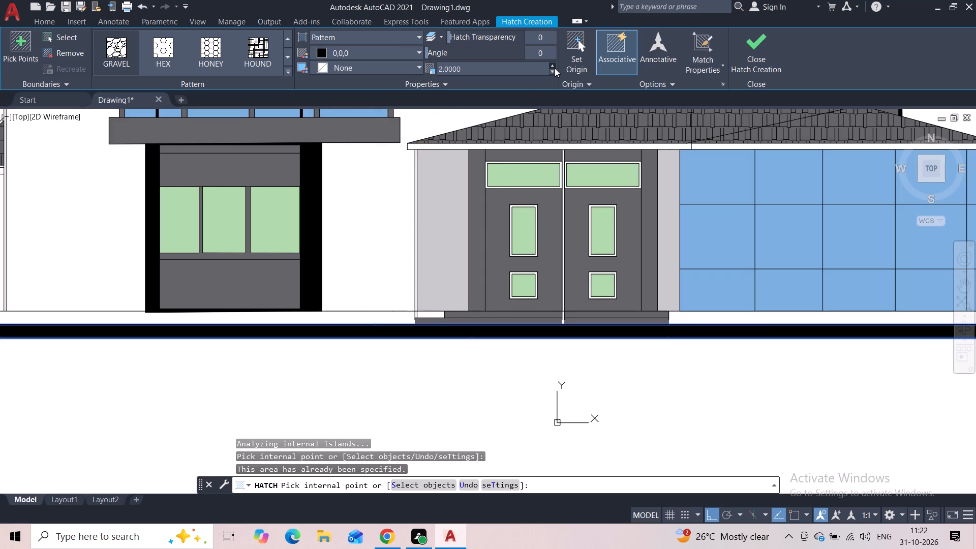
left_click(551, 76)
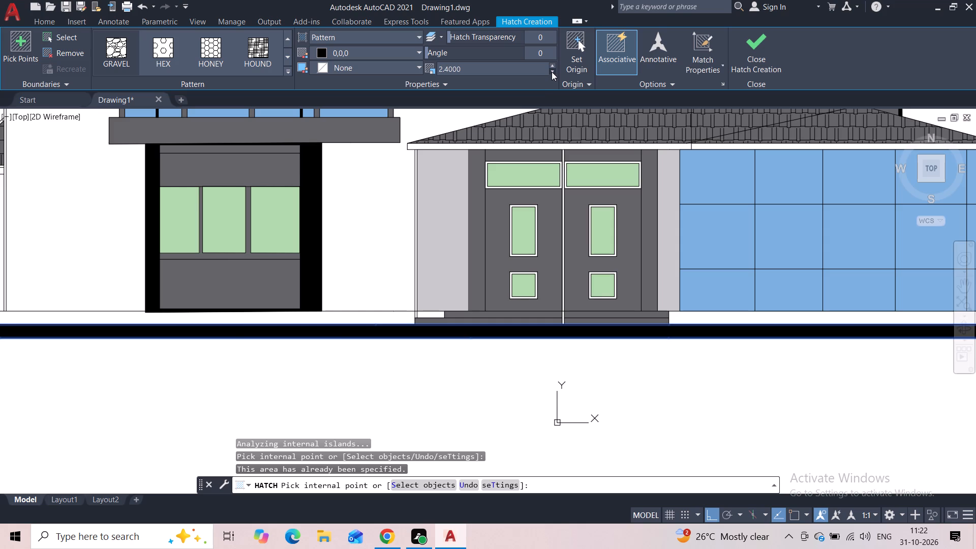
left_click(552, 72)
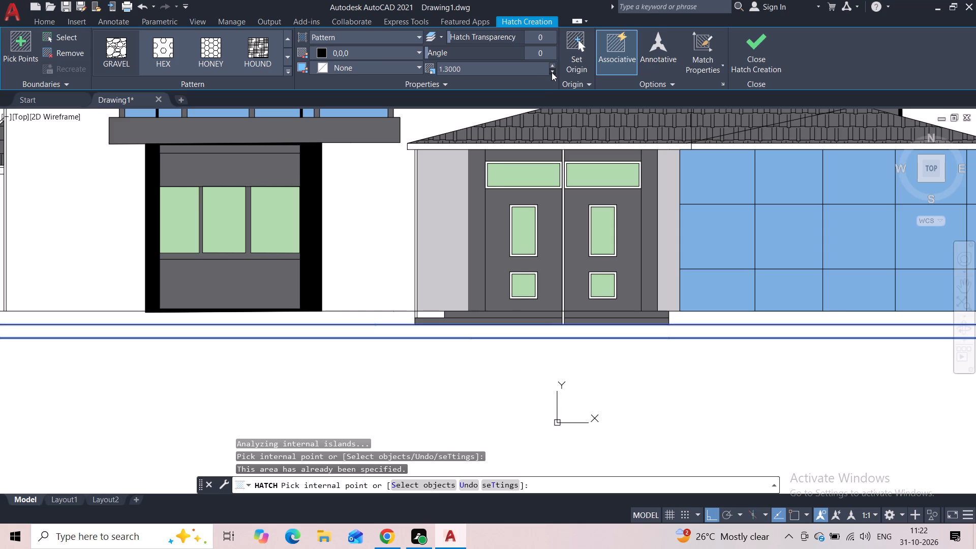
left_click(552, 67)
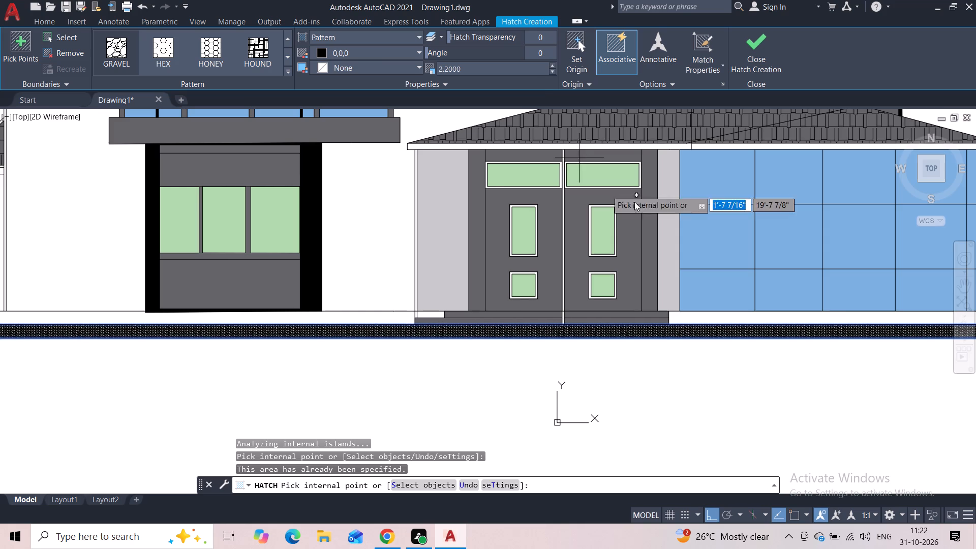
left_click(743, 63)
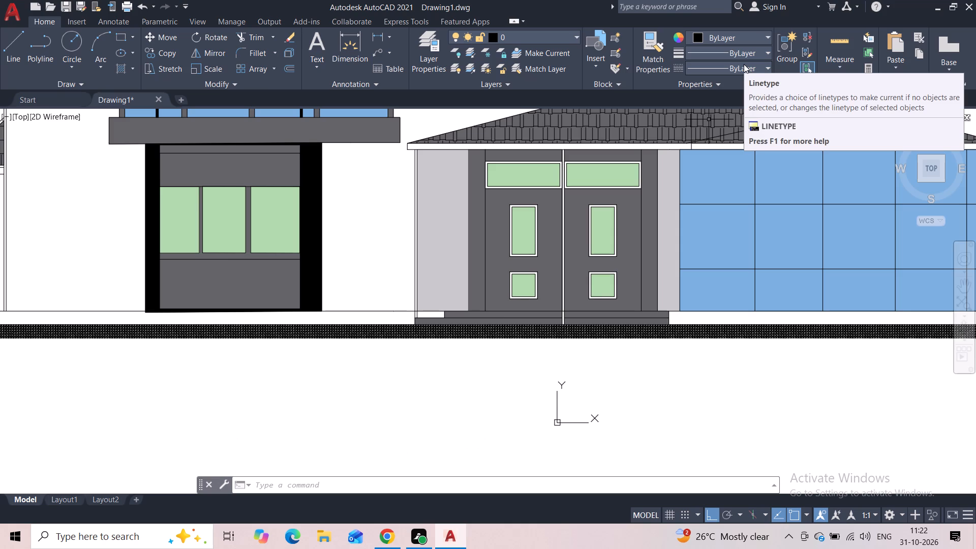
Fill the plinth strip on both sides of the entrance steps with a Solid hatch in colour 147,149,152.
scroll(617, 277, "down", 3)
scroll(560, 245, "up", 2)
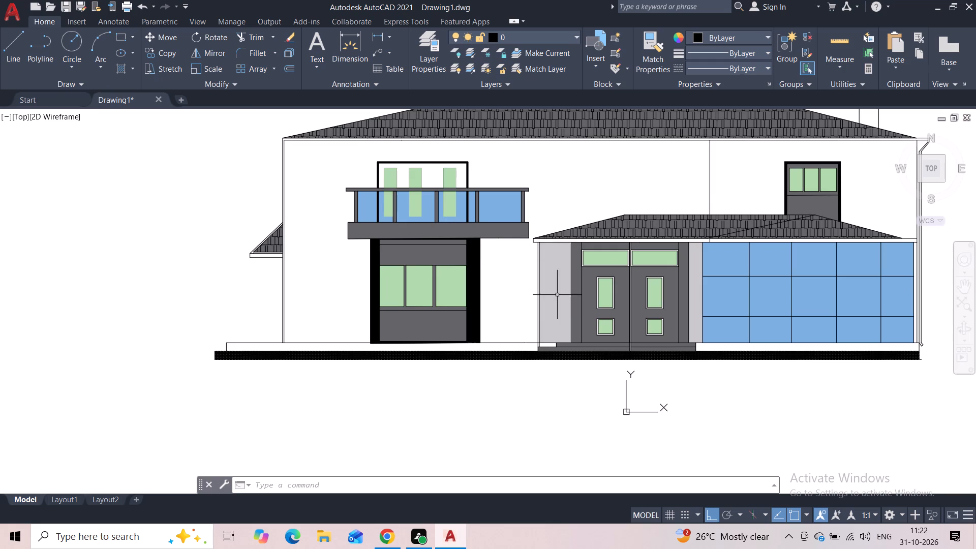
key("h")
left_click(525, 285)
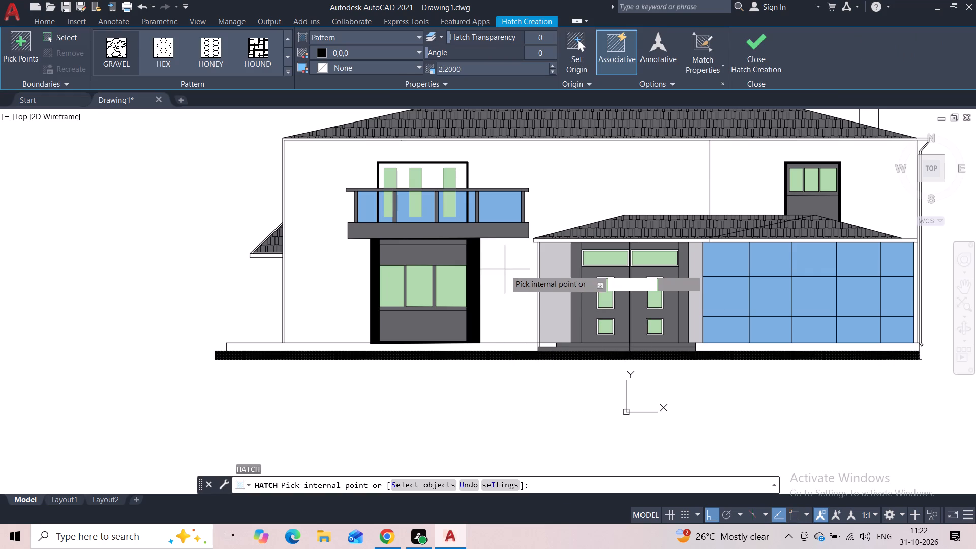
left_click(396, 50)
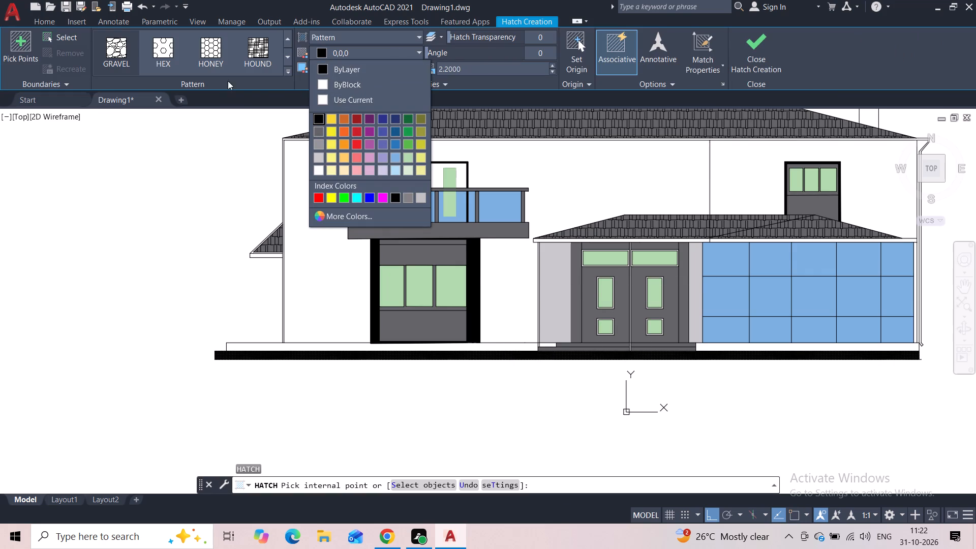
left_click(288, 72)
left_click(287, 72)
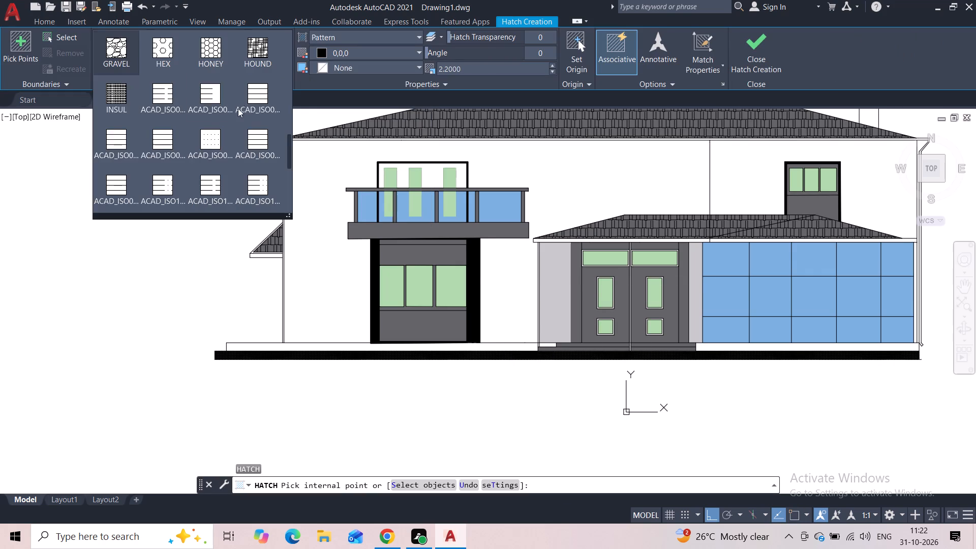
scroll(228, 113, "up", 17)
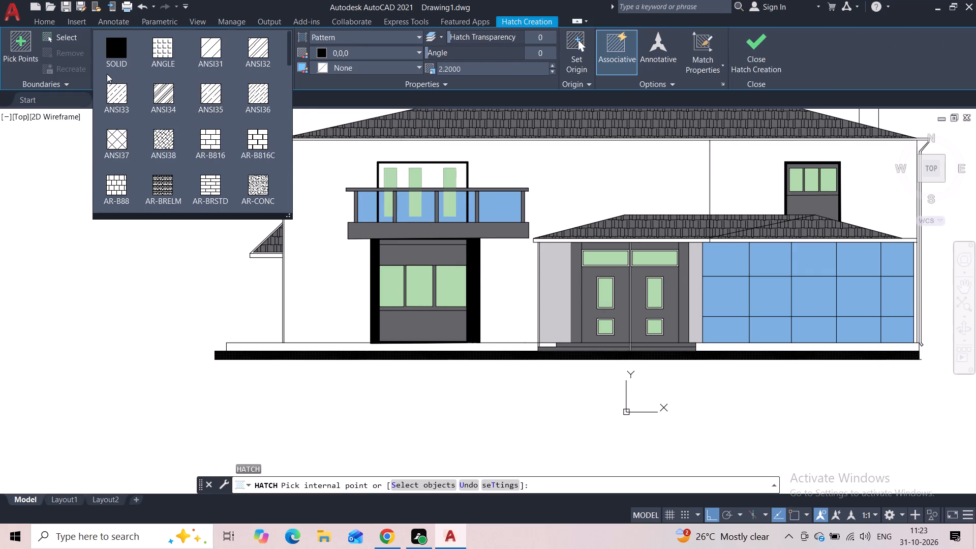
left_click(129, 58)
left_click(375, 50)
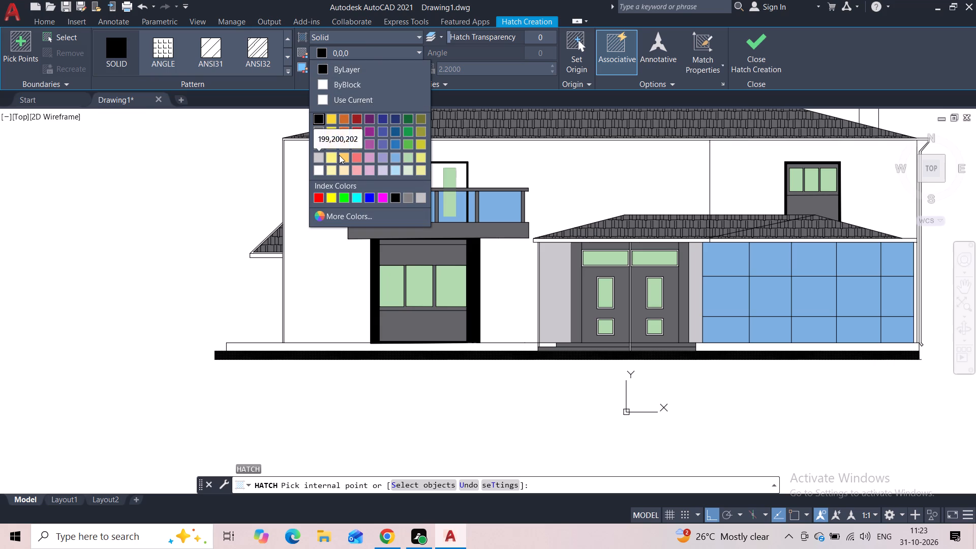
left_click(320, 145)
left_click(305, 348)
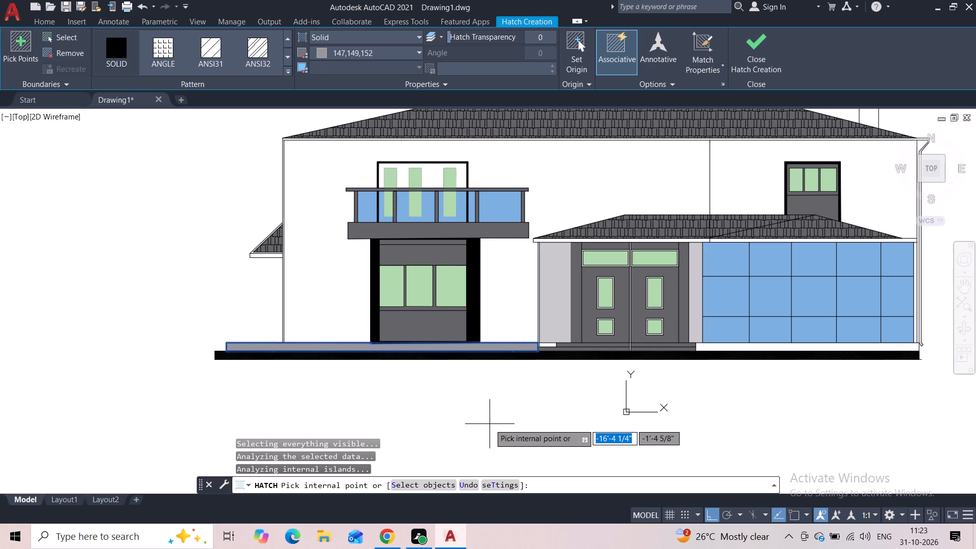
left_click(714, 346)
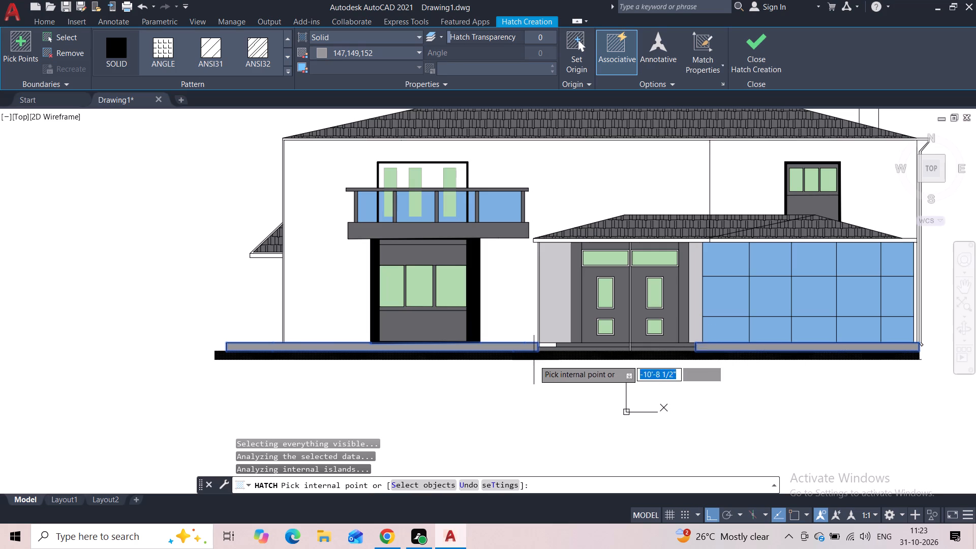
Add the small gap beside the upper entrance step and the narrow vertical strip along the entrance's left edge, and finish the hatch.
scroll(531, 358, "up", 3)
left_click(578, 308)
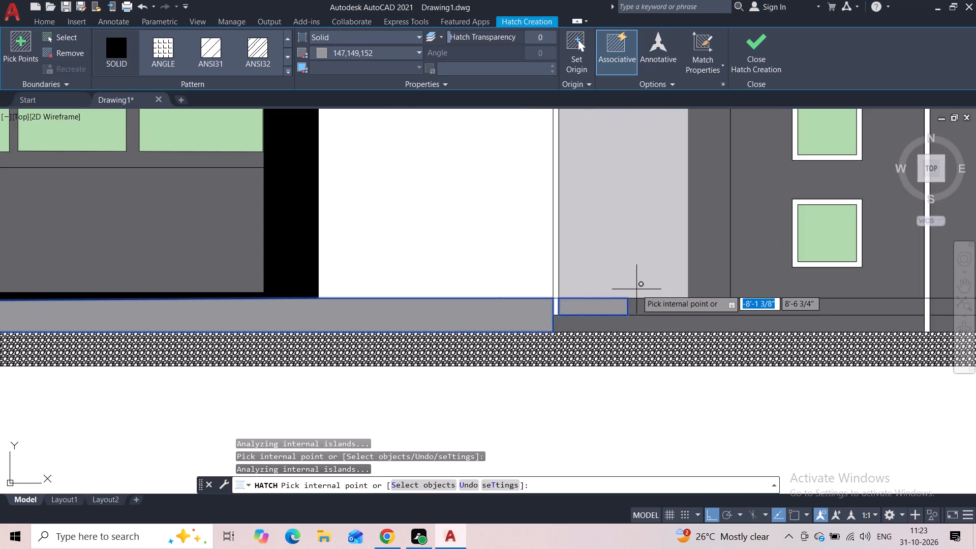
left_click(555, 254)
left_click(557, 302)
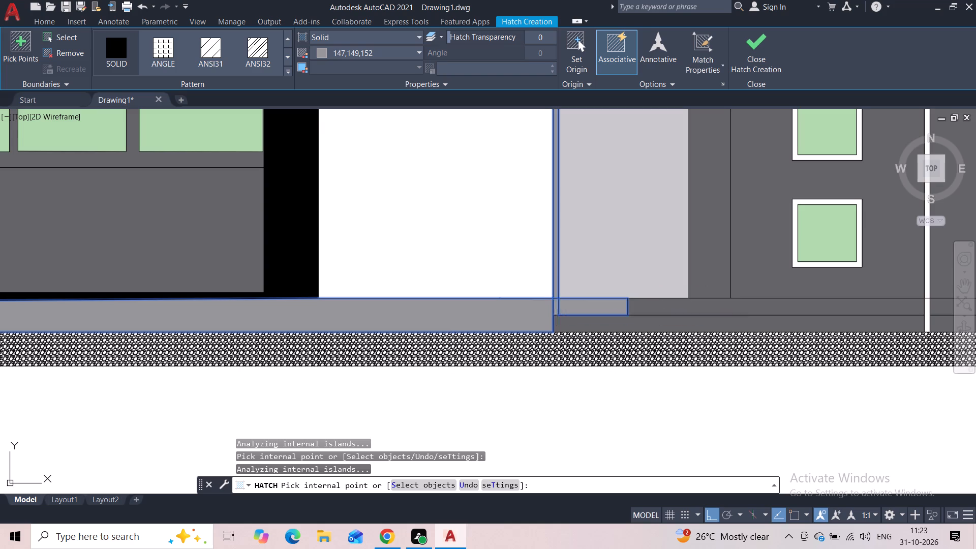
left_click(744, 61)
scroll(652, 271, "down", 3)
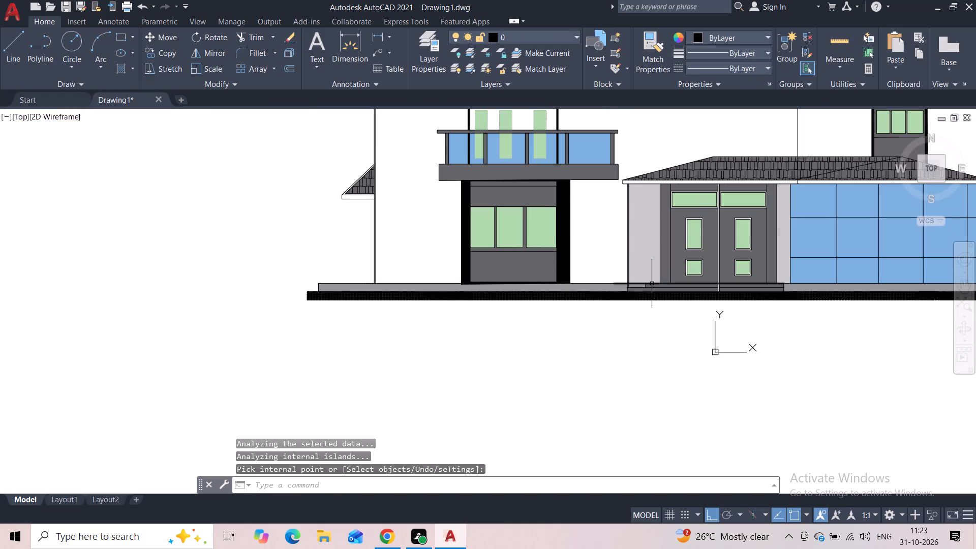
middle_click_drag(632, 318, 517, 364)
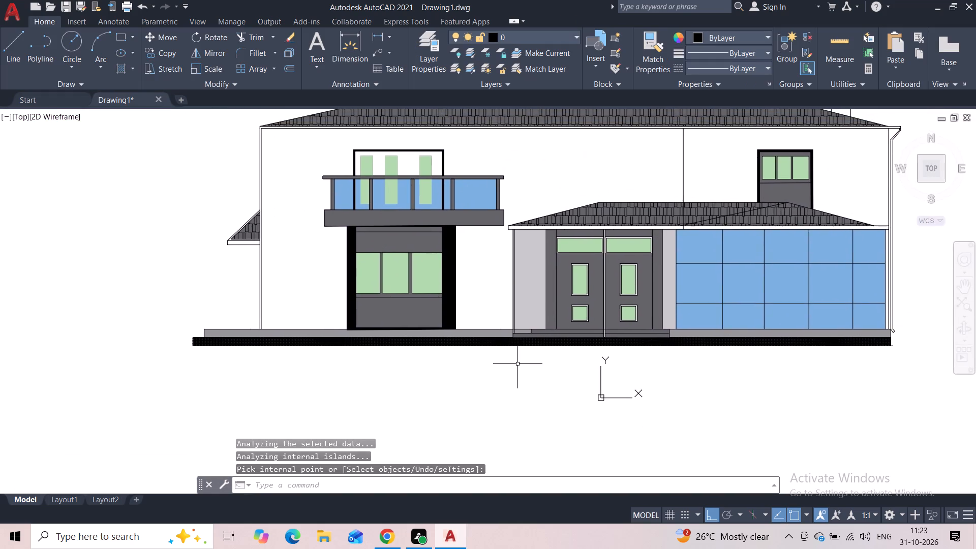
scroll(517, 364, "down", 1)
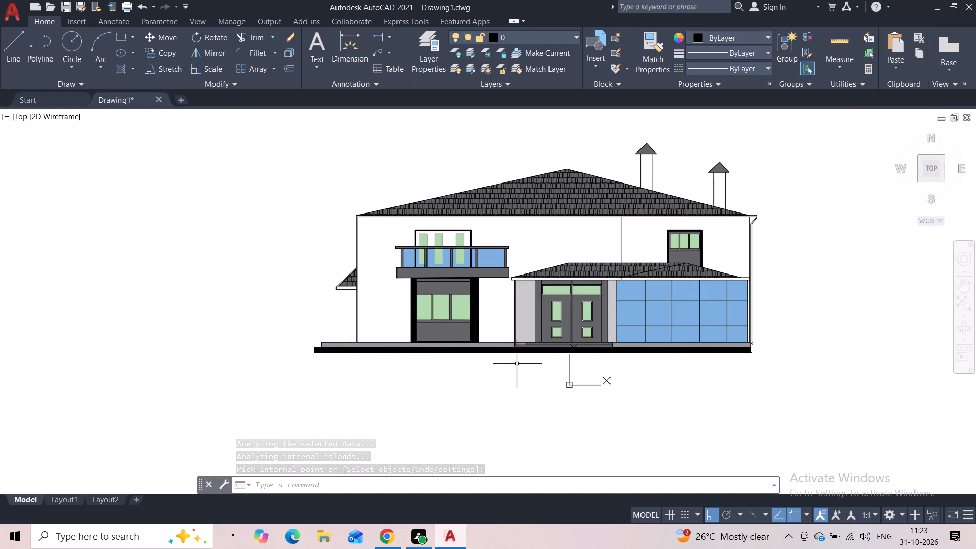